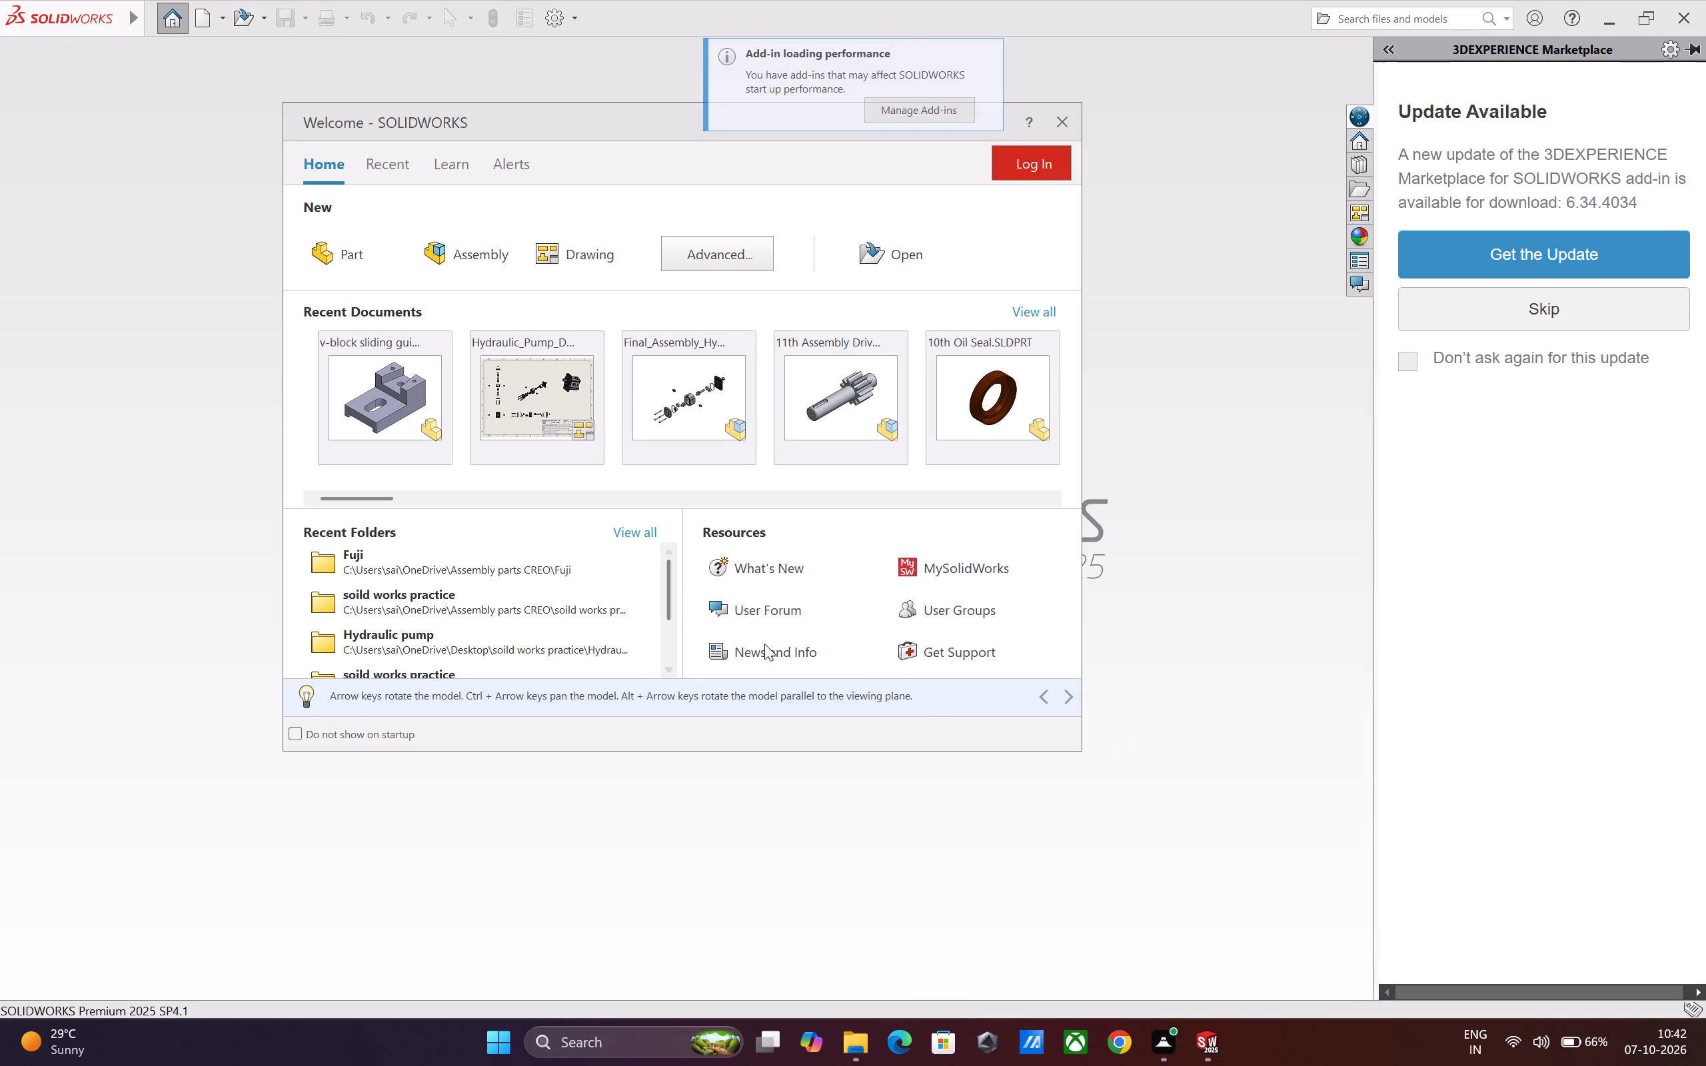
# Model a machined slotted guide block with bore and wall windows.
# Create a new part document.
pyautogui.click(347, 266)
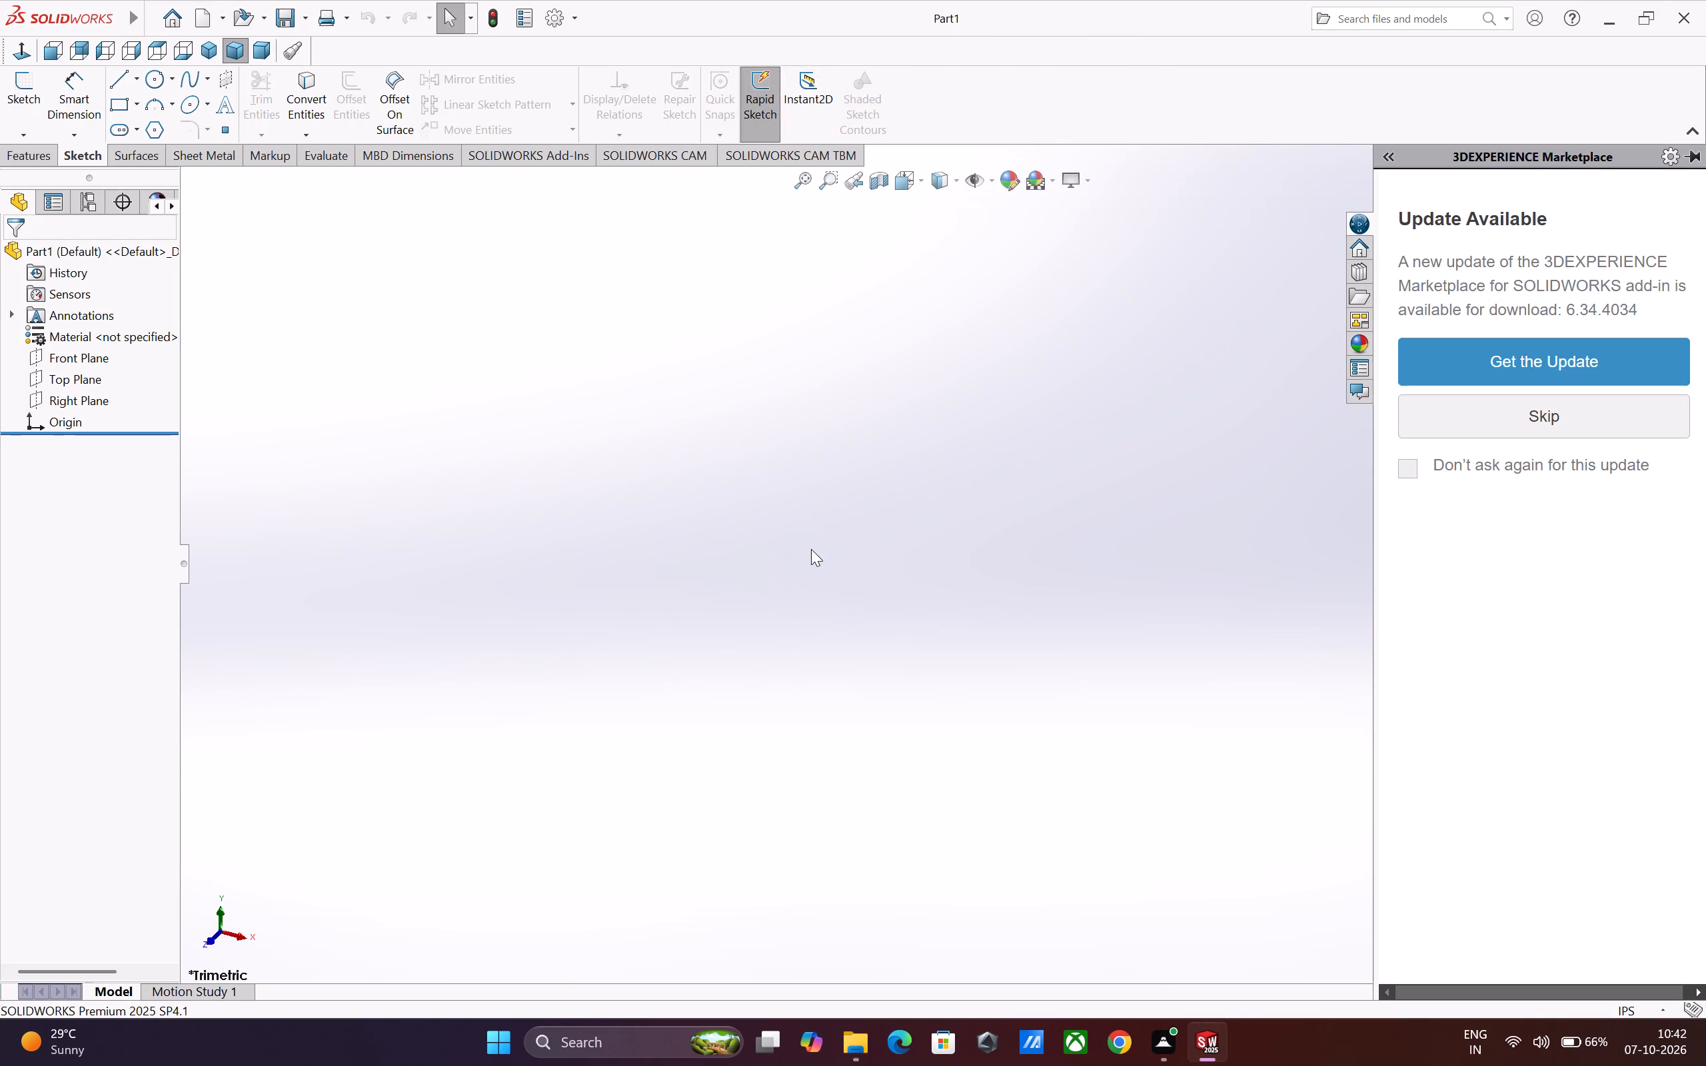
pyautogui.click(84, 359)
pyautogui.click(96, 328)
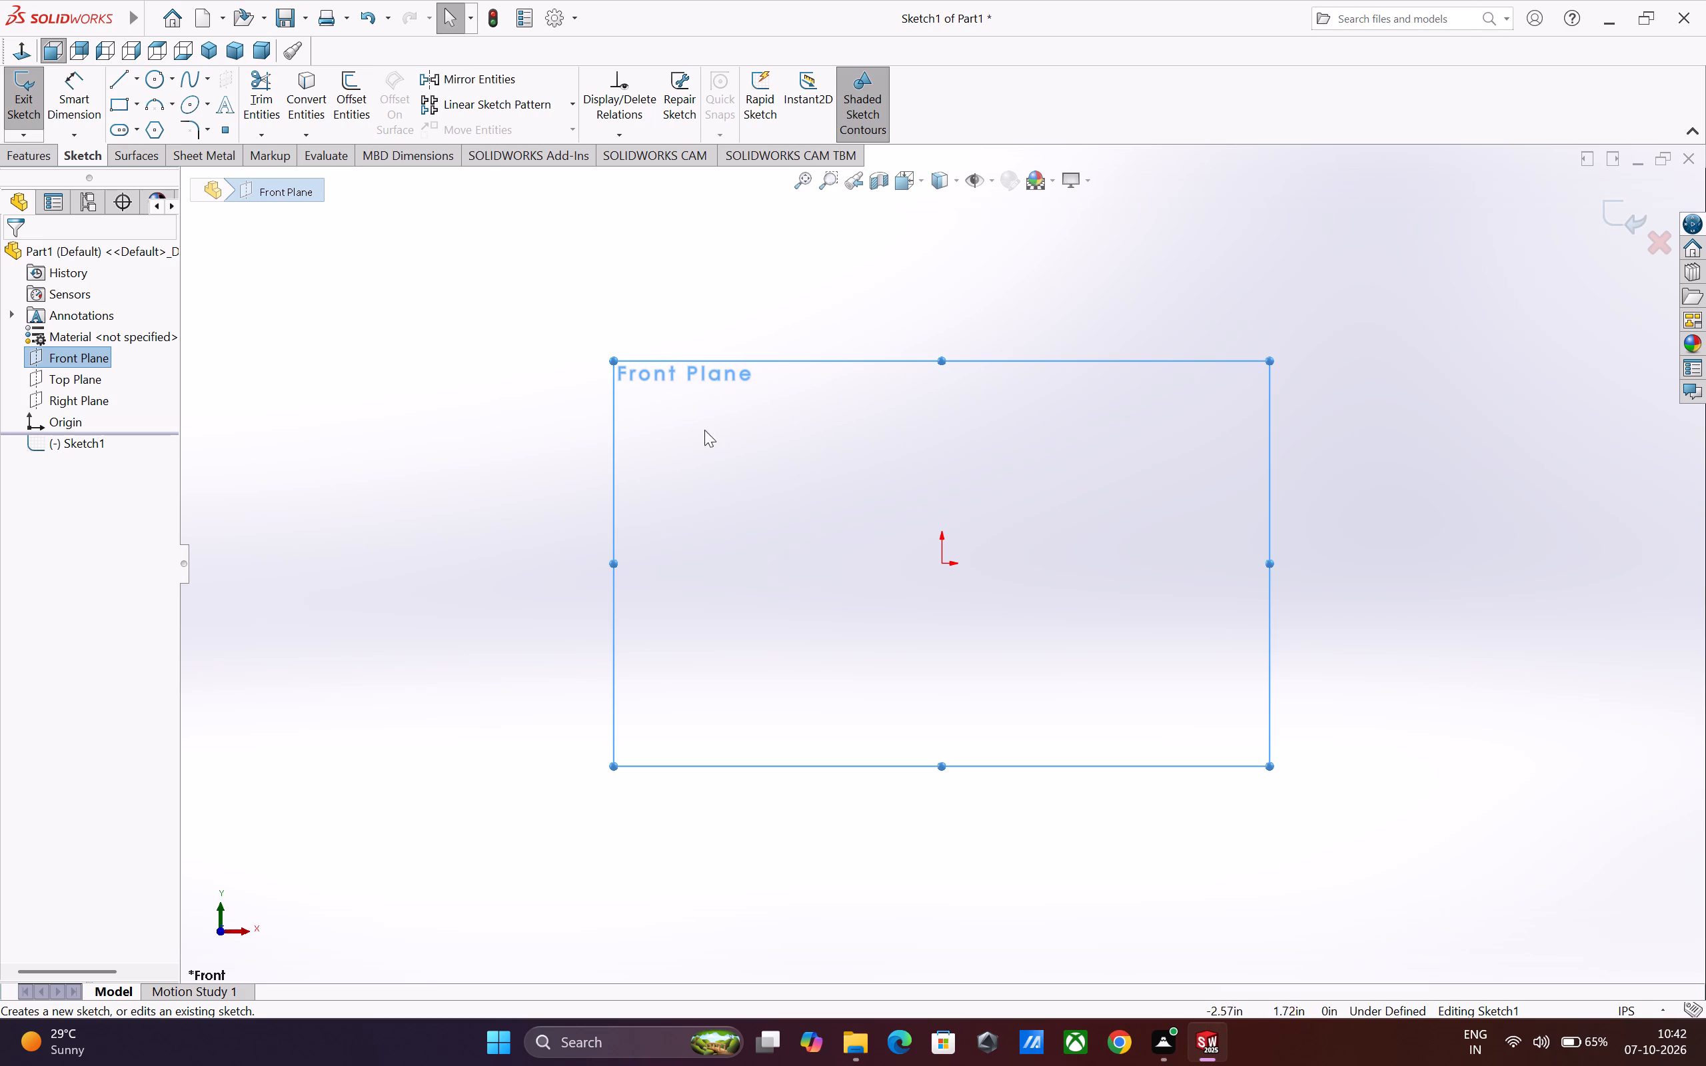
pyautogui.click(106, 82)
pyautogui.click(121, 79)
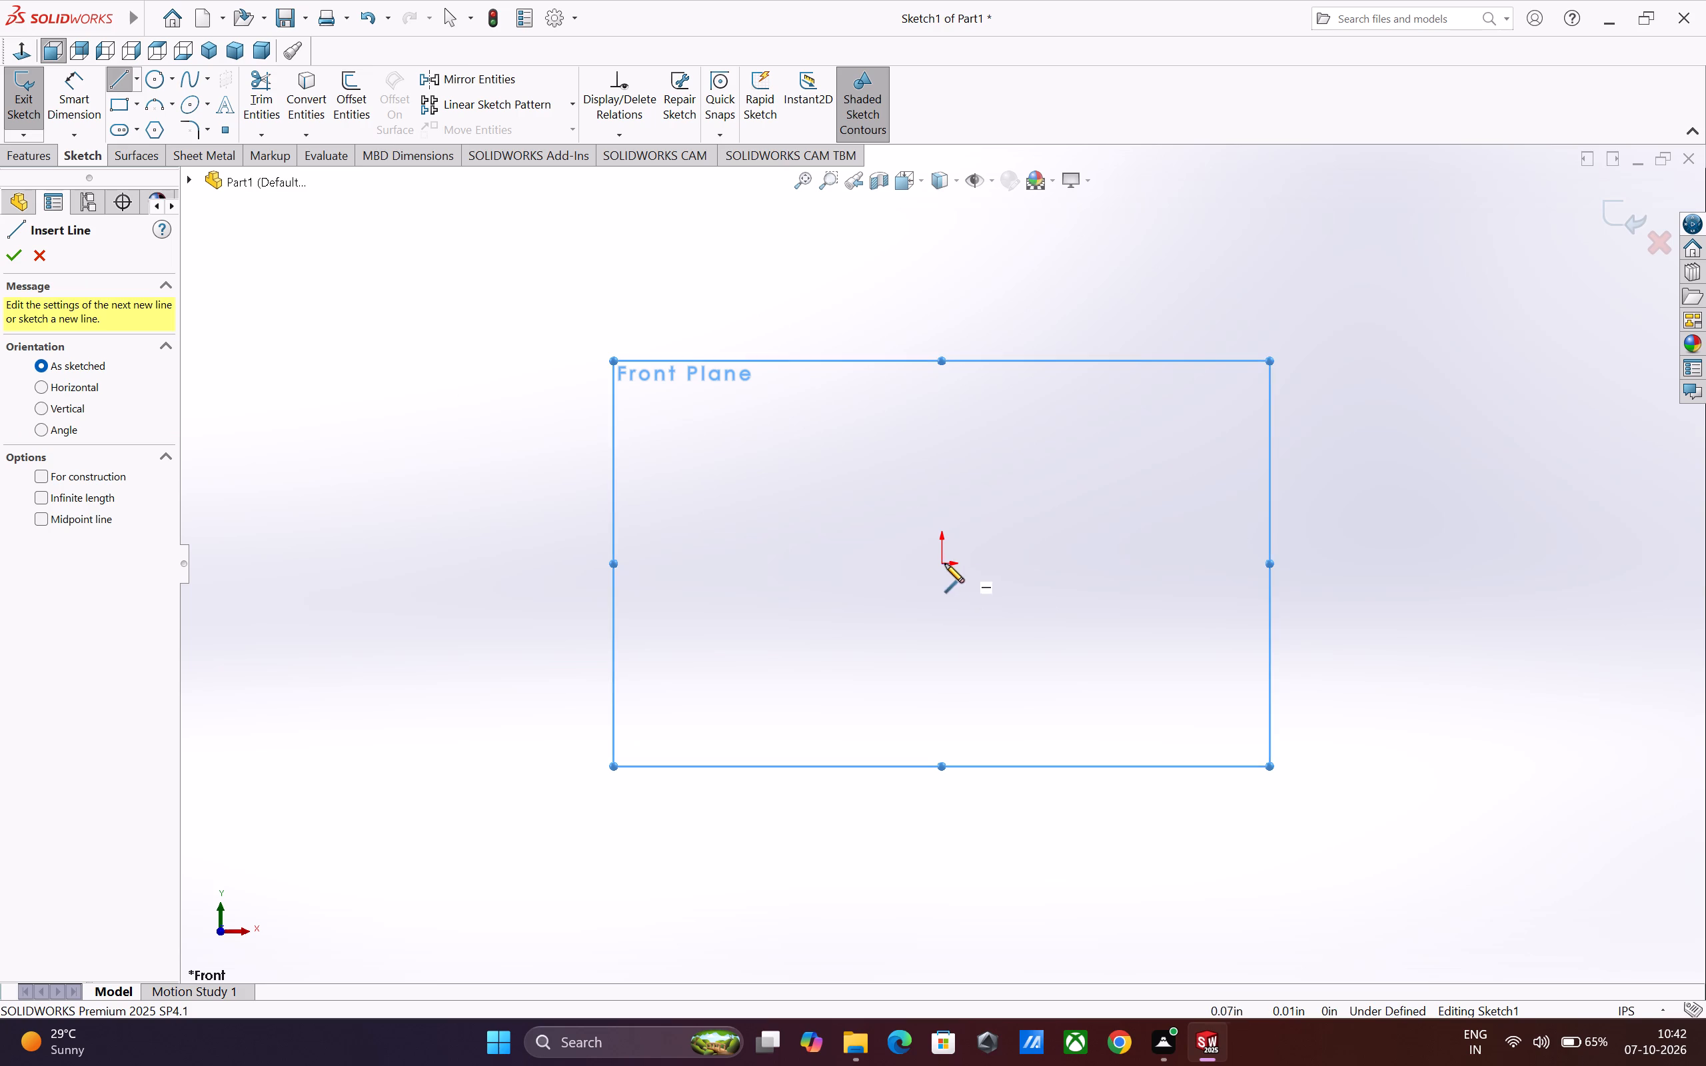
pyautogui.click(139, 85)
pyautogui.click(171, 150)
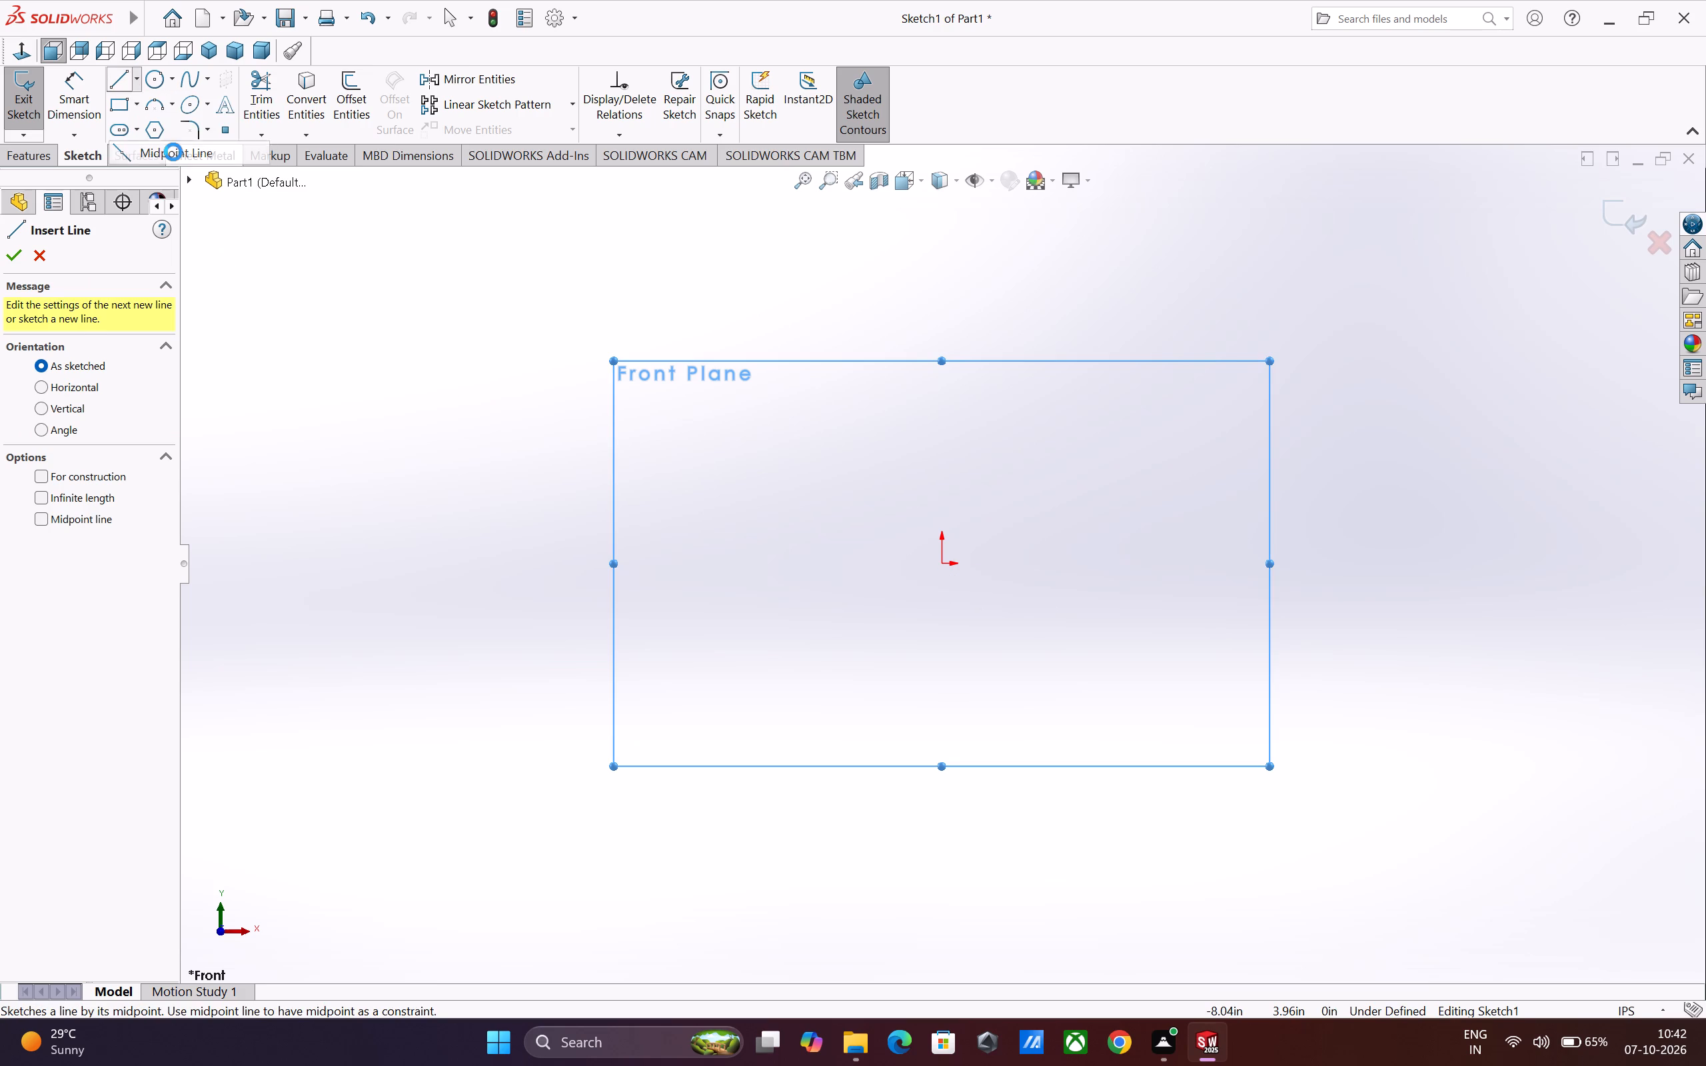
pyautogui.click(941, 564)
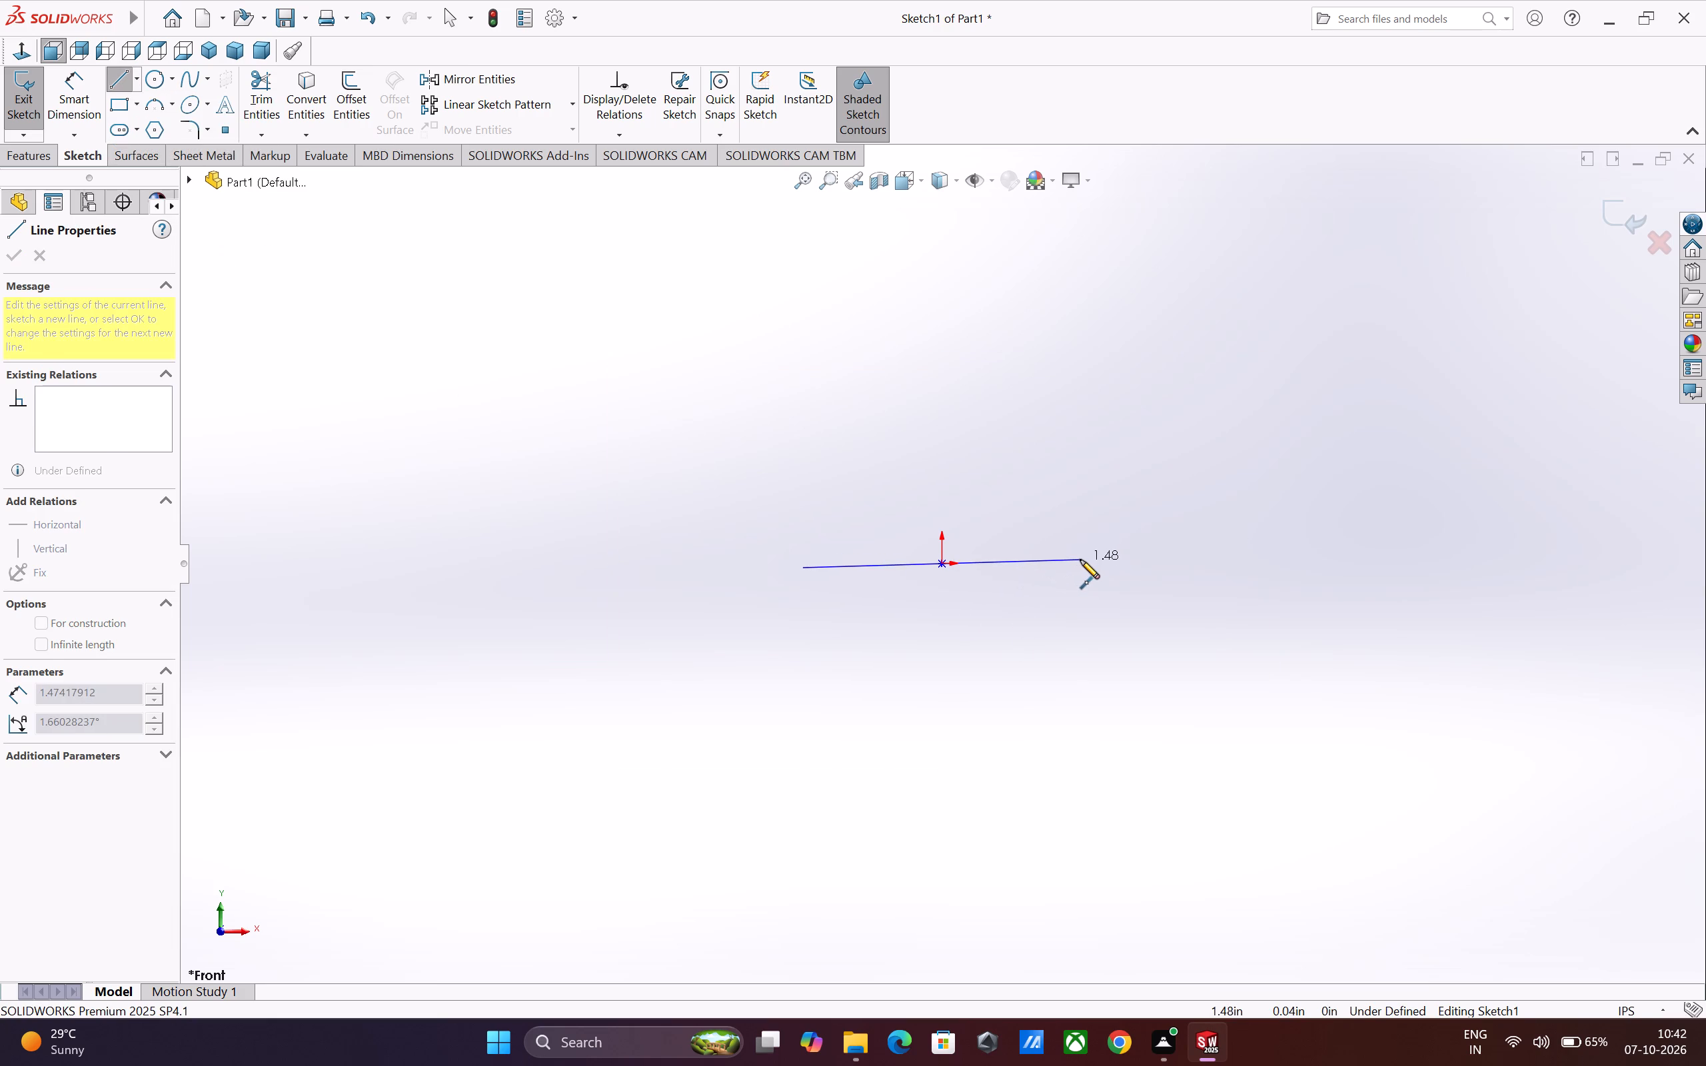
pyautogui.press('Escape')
# Set the document units to MMGS (millimeter, gram, second).
pyautogui.click(1646, 1009)
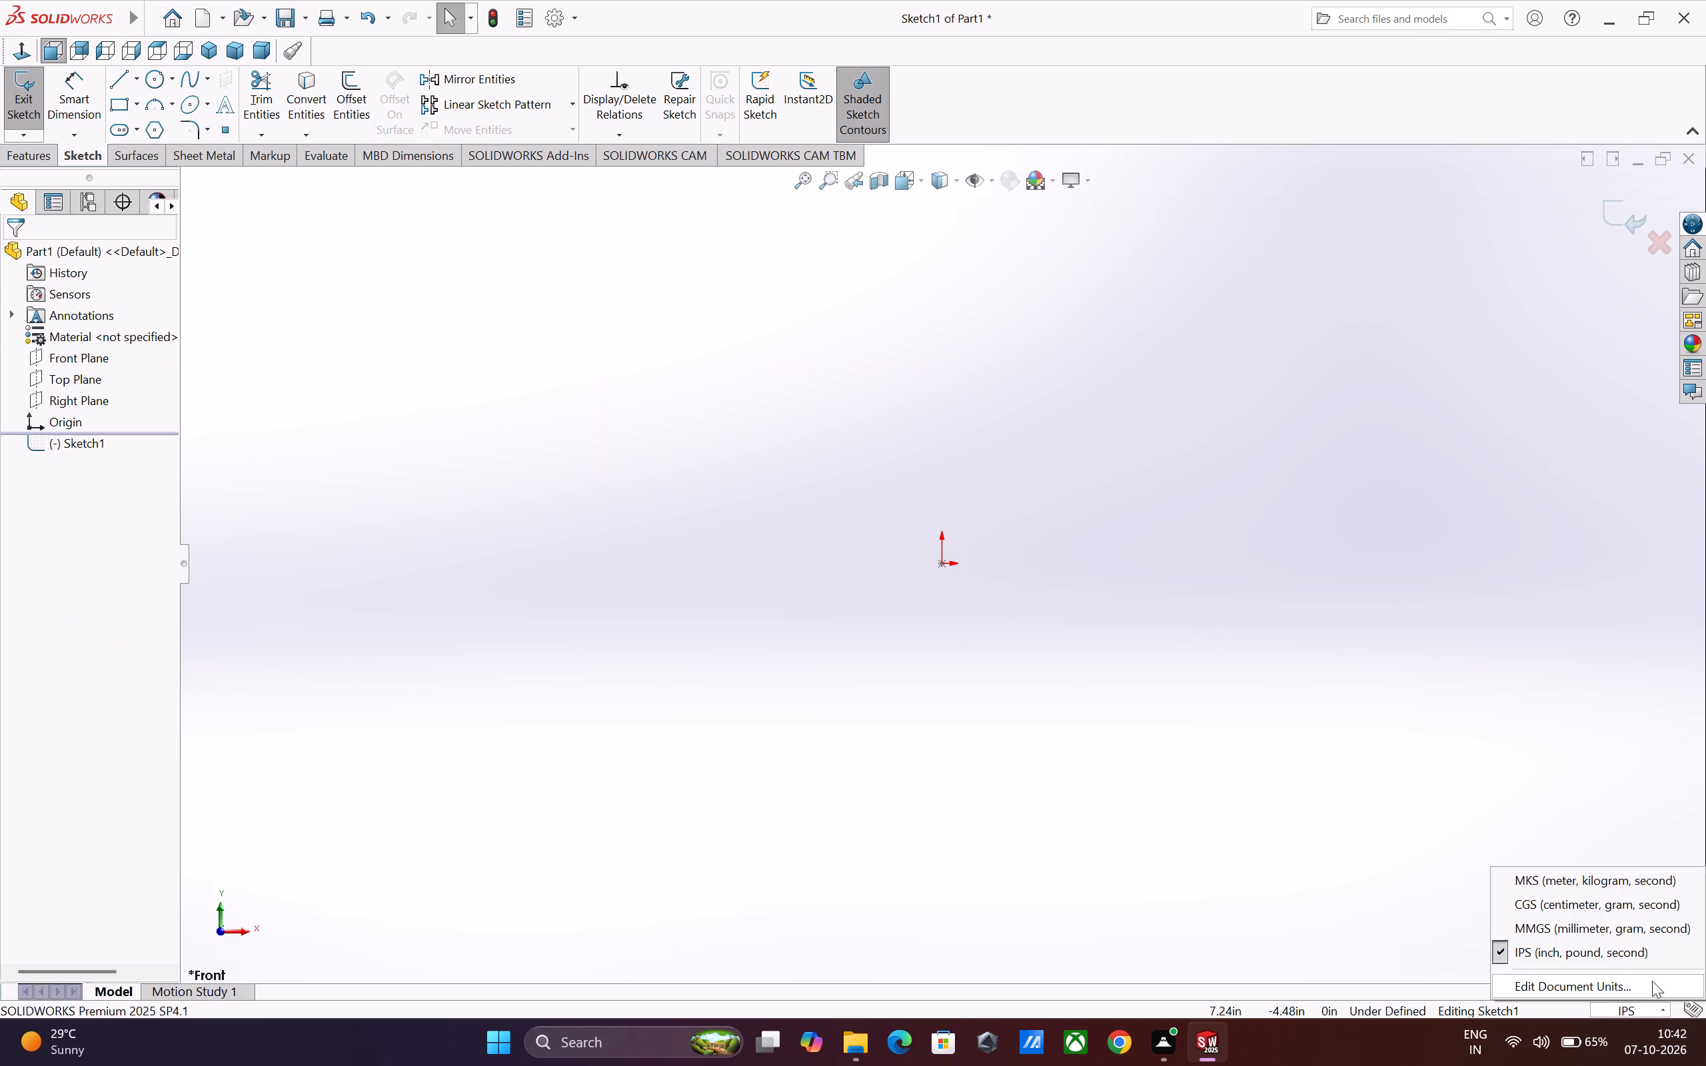
pyautogui.click(1601, 921)
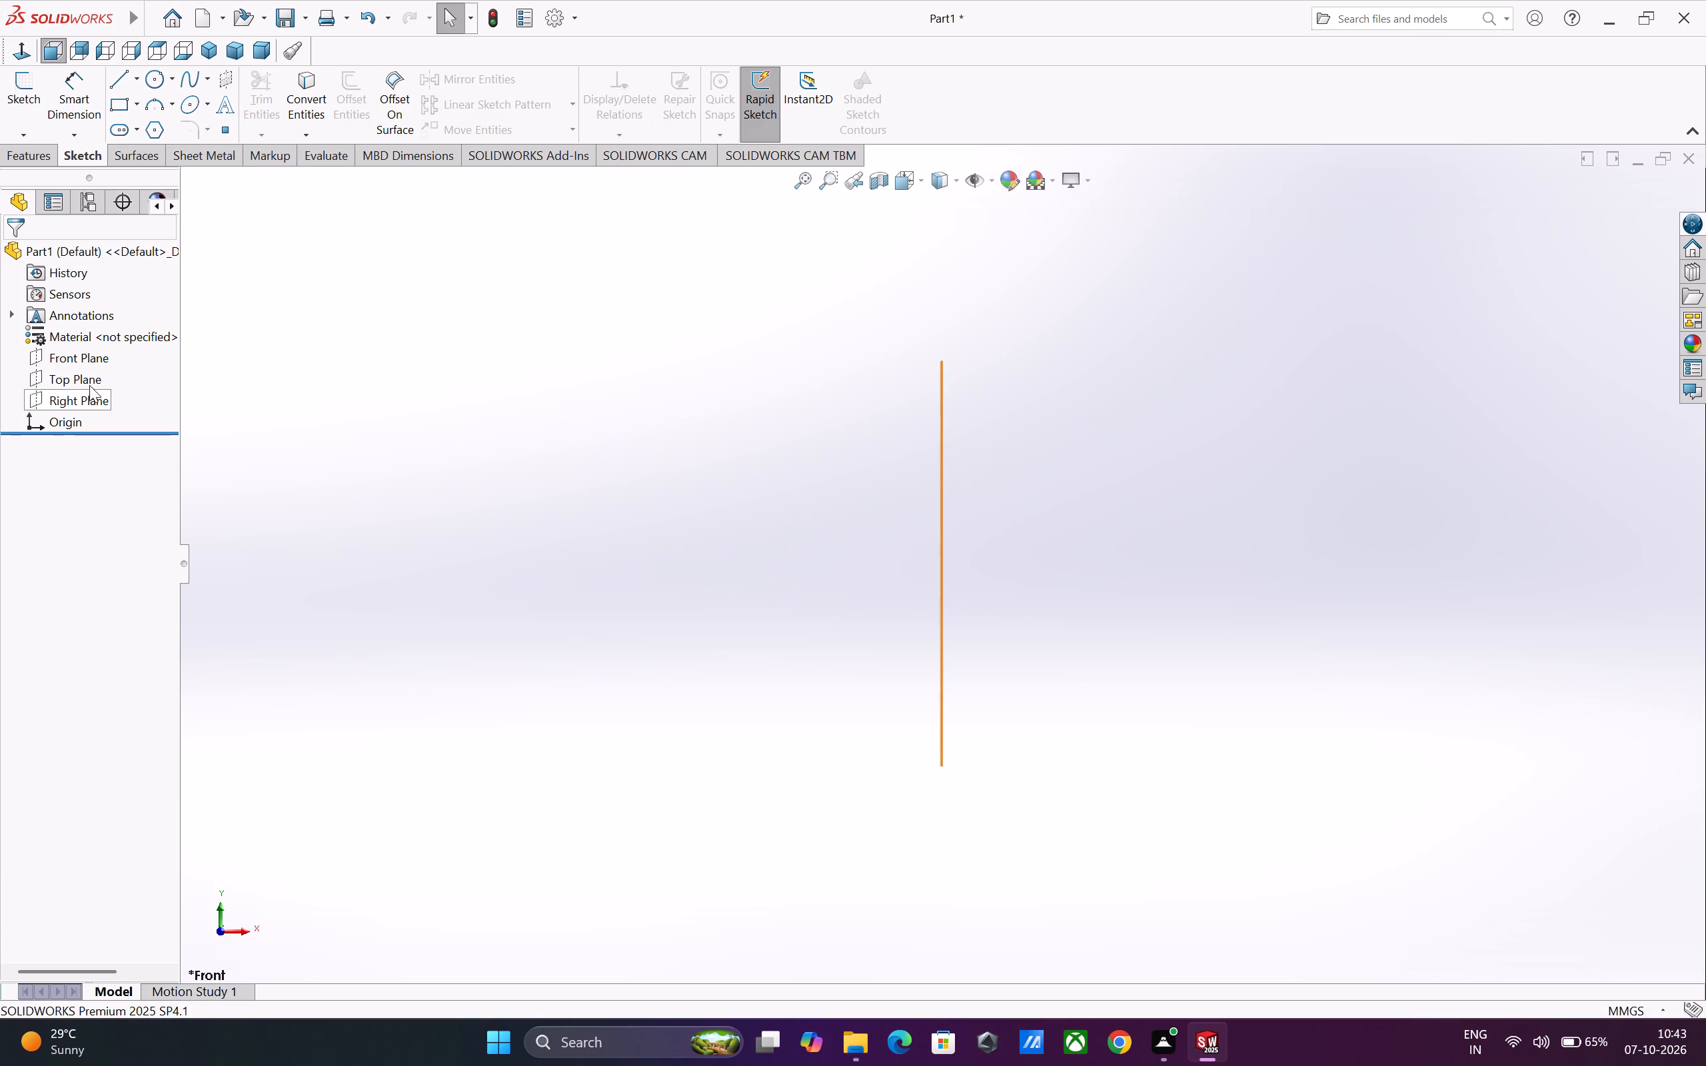
# Sketch a horizontal midpoint line about 85 mm long on the Front Plane, centred on the origin.
pyautogui.click(83, 355)
pyautogui.click(94, 337)
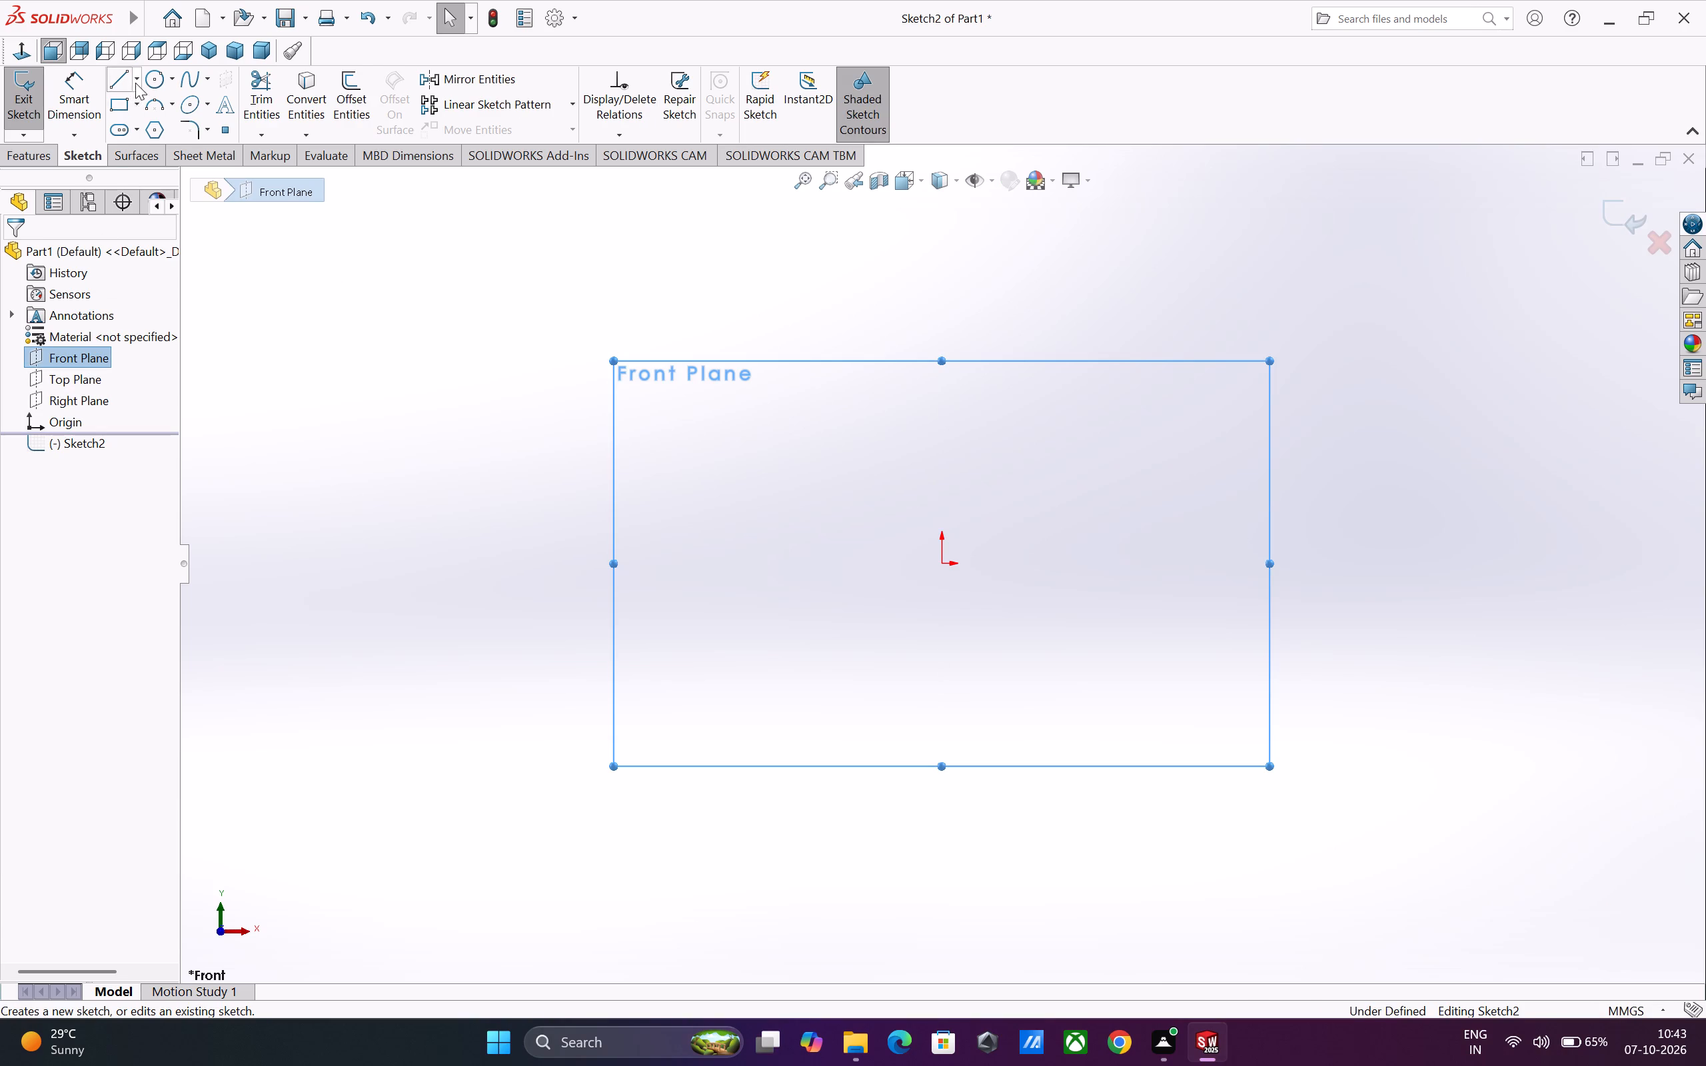
pyautogui.click(136, 83)
pyautogui.click(155, 159)
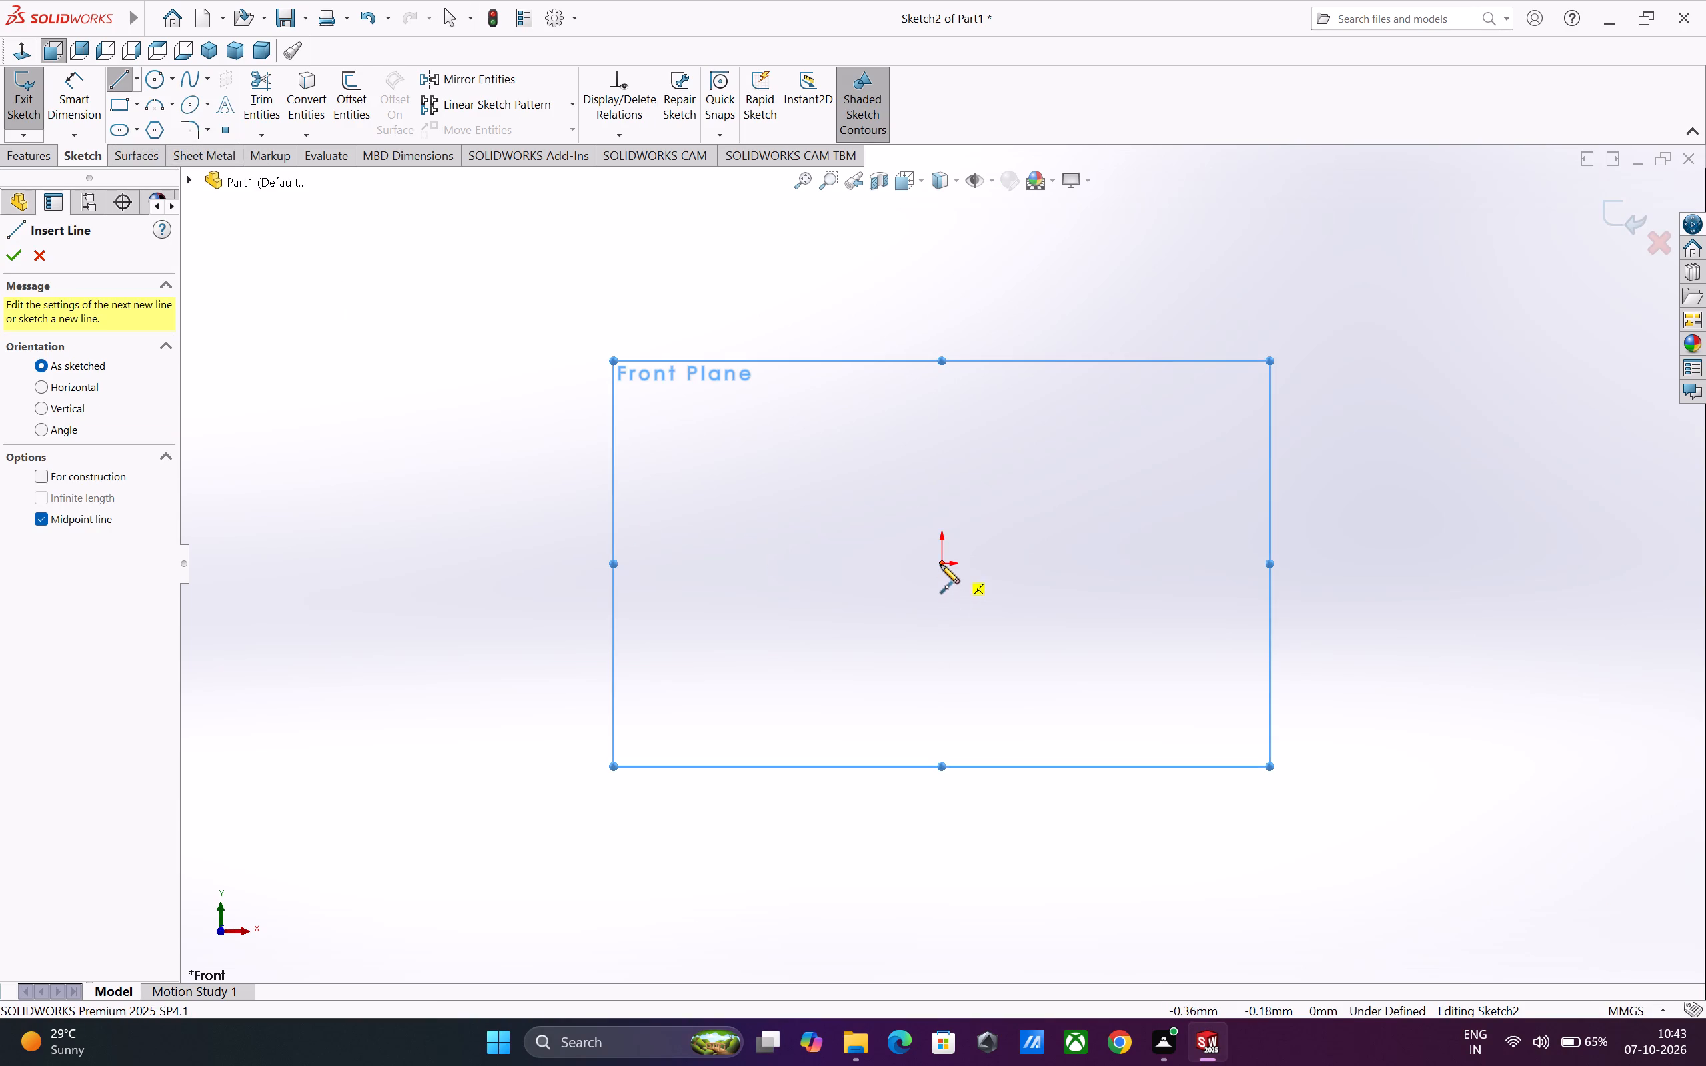
pyautogui.click(941, 564)
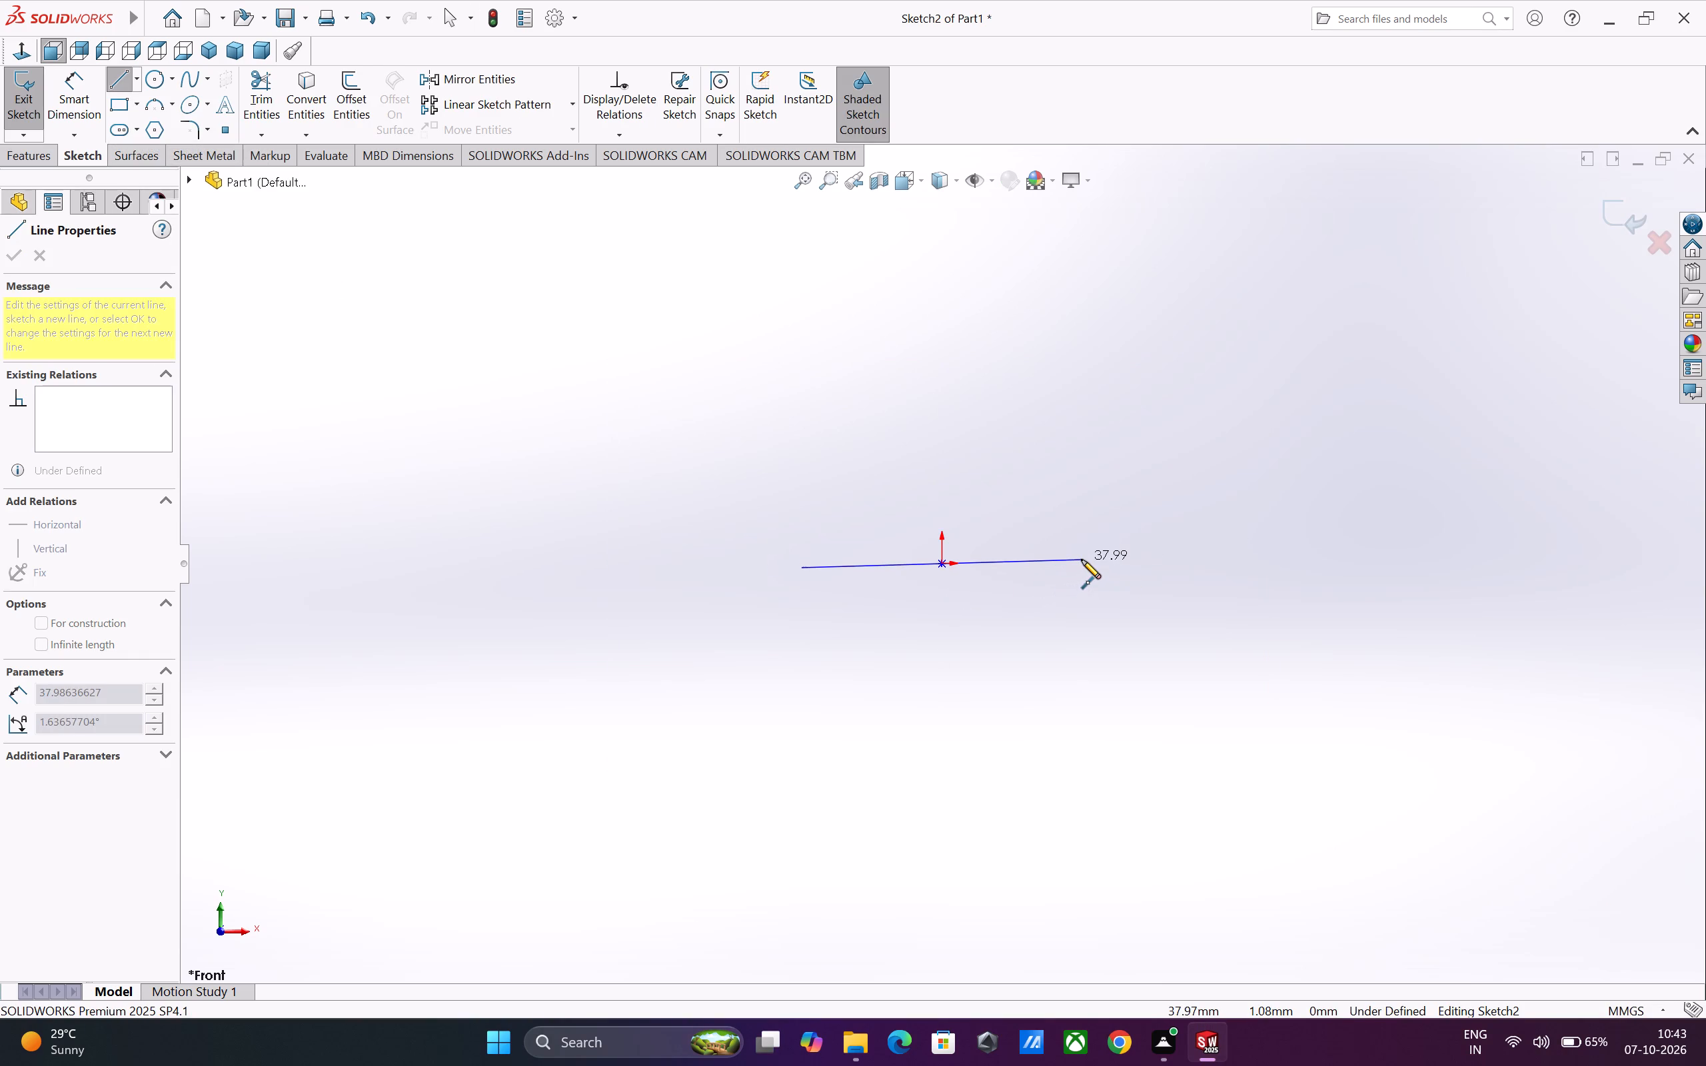
pyautogui.click(1098, 560)
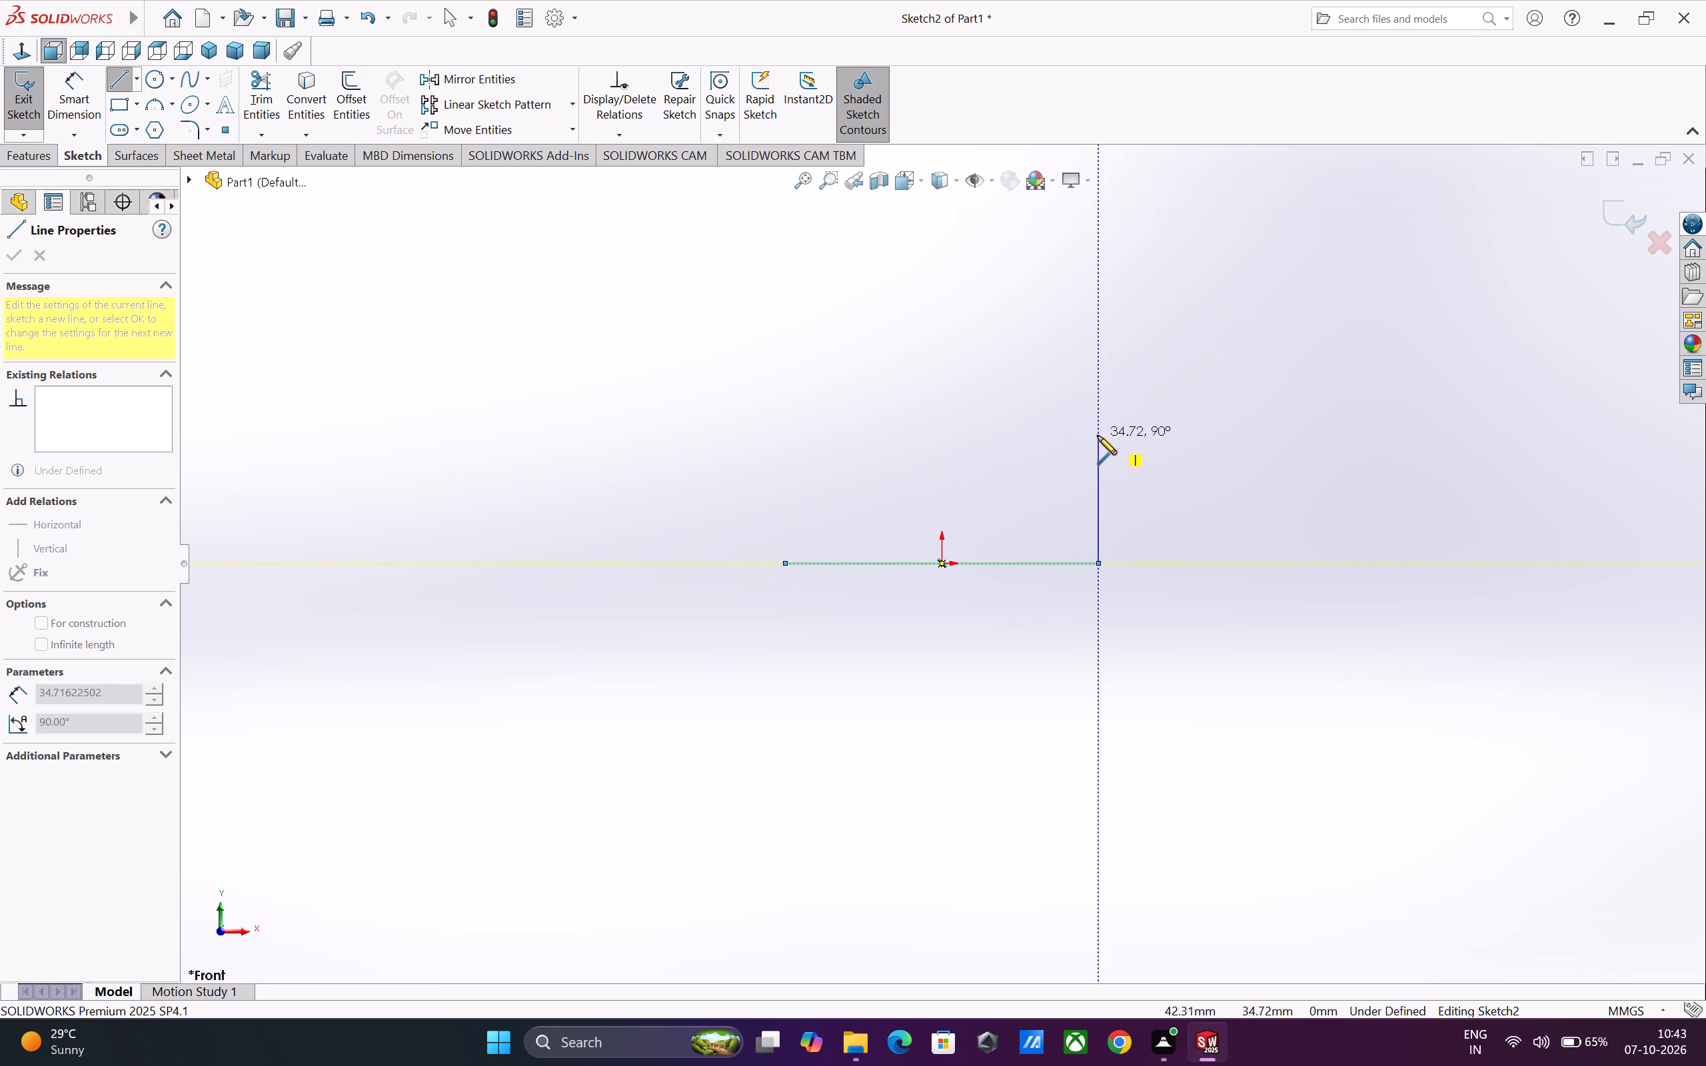
# Continue from the base line's right end: about 39 mm up, 14 left, 23 down, 17 left, 23 up, 14 left and 23 down.
pyautogui.click(1100, 419)
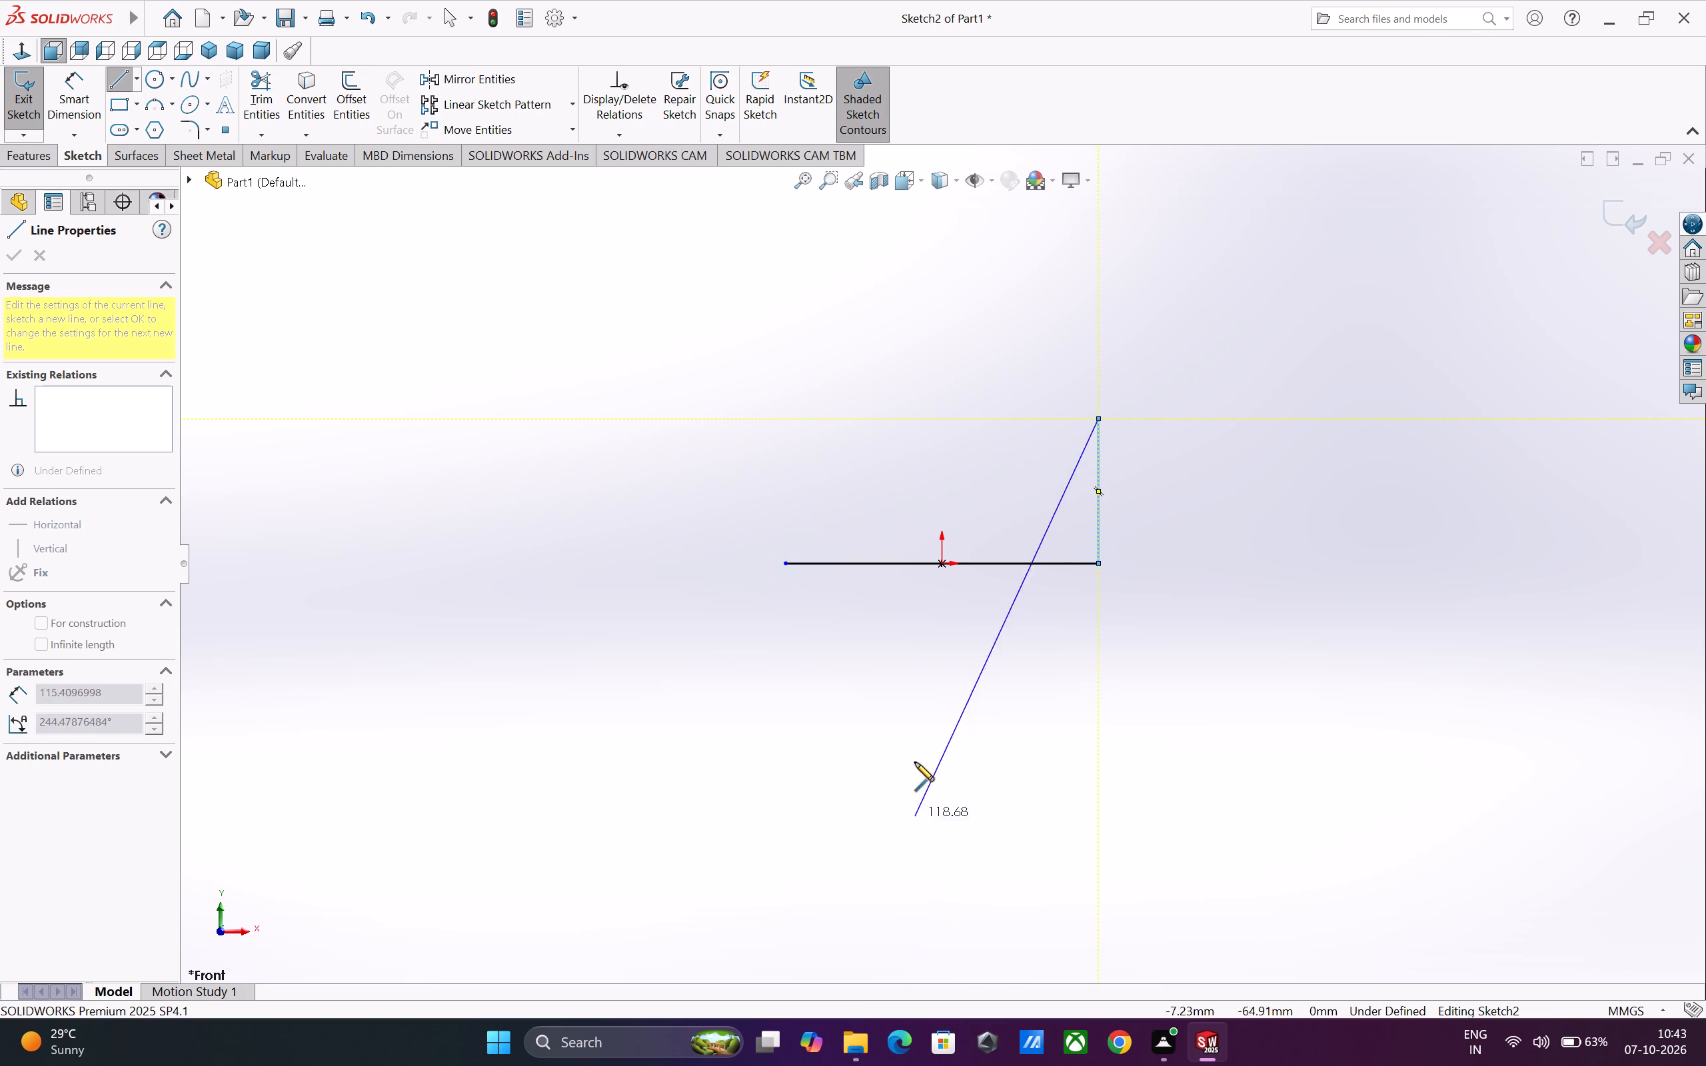
pyautogui.click(1048, 420)
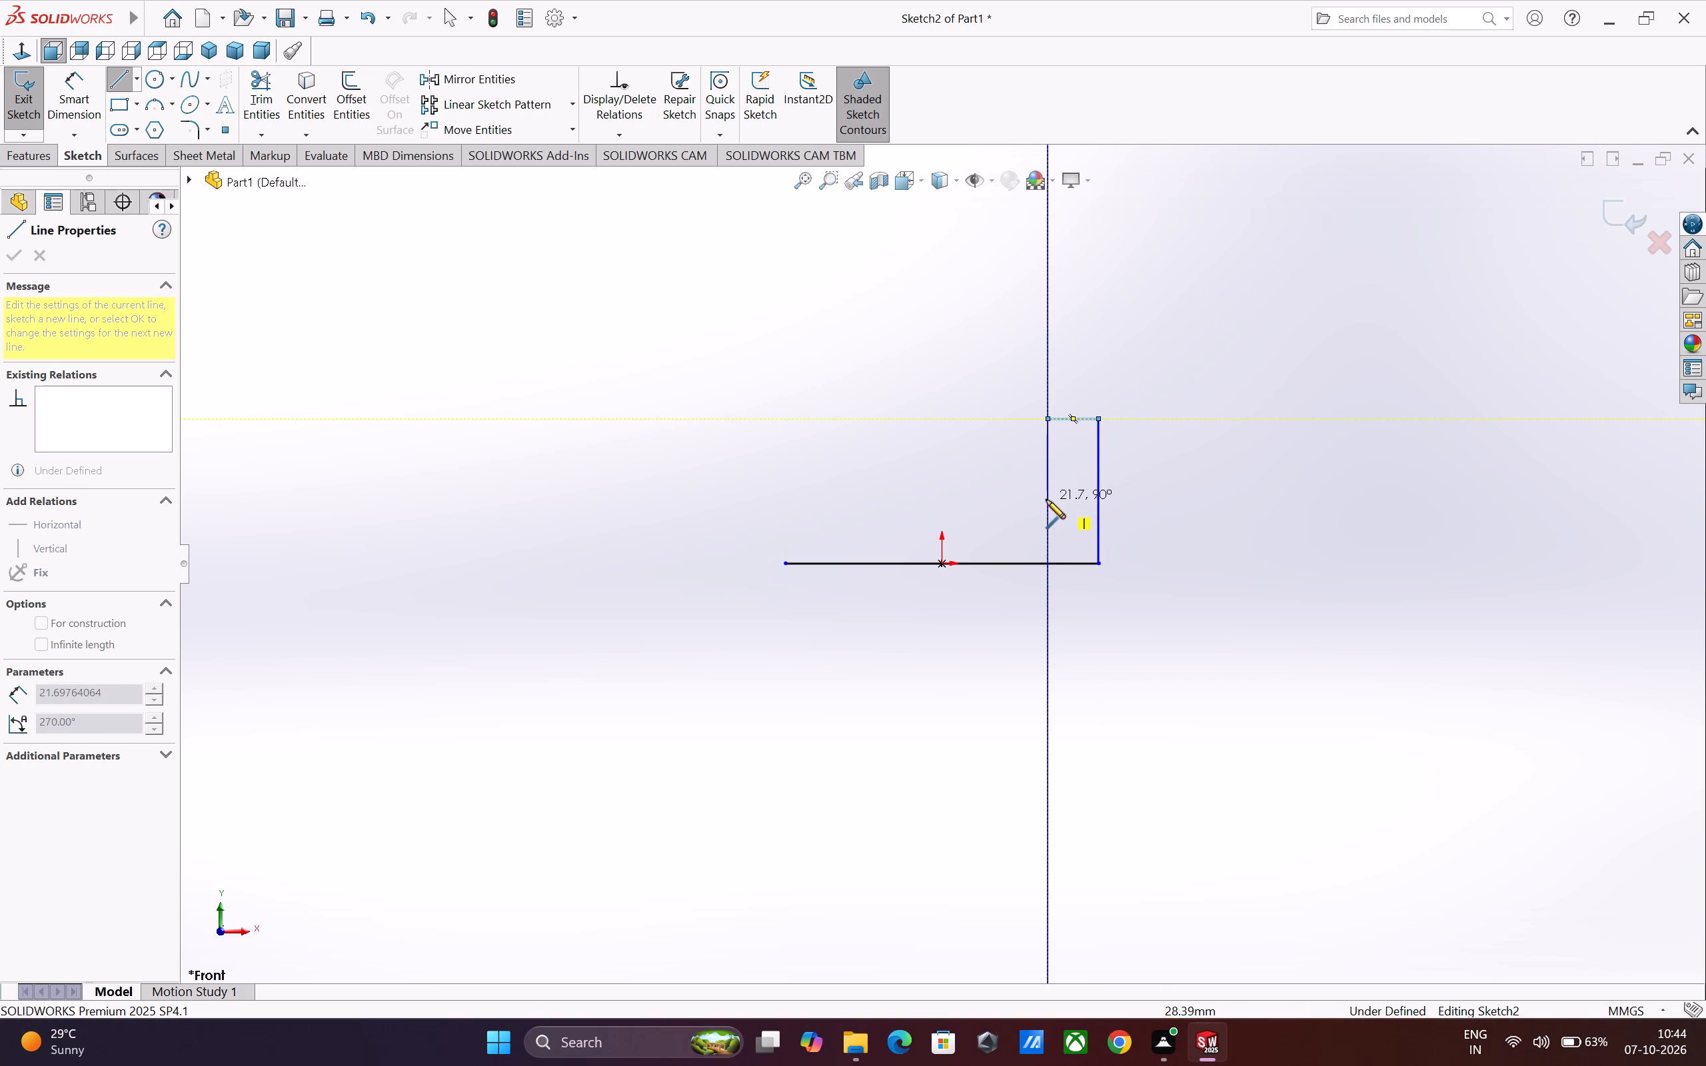
pyautogui.click(1046, 502)
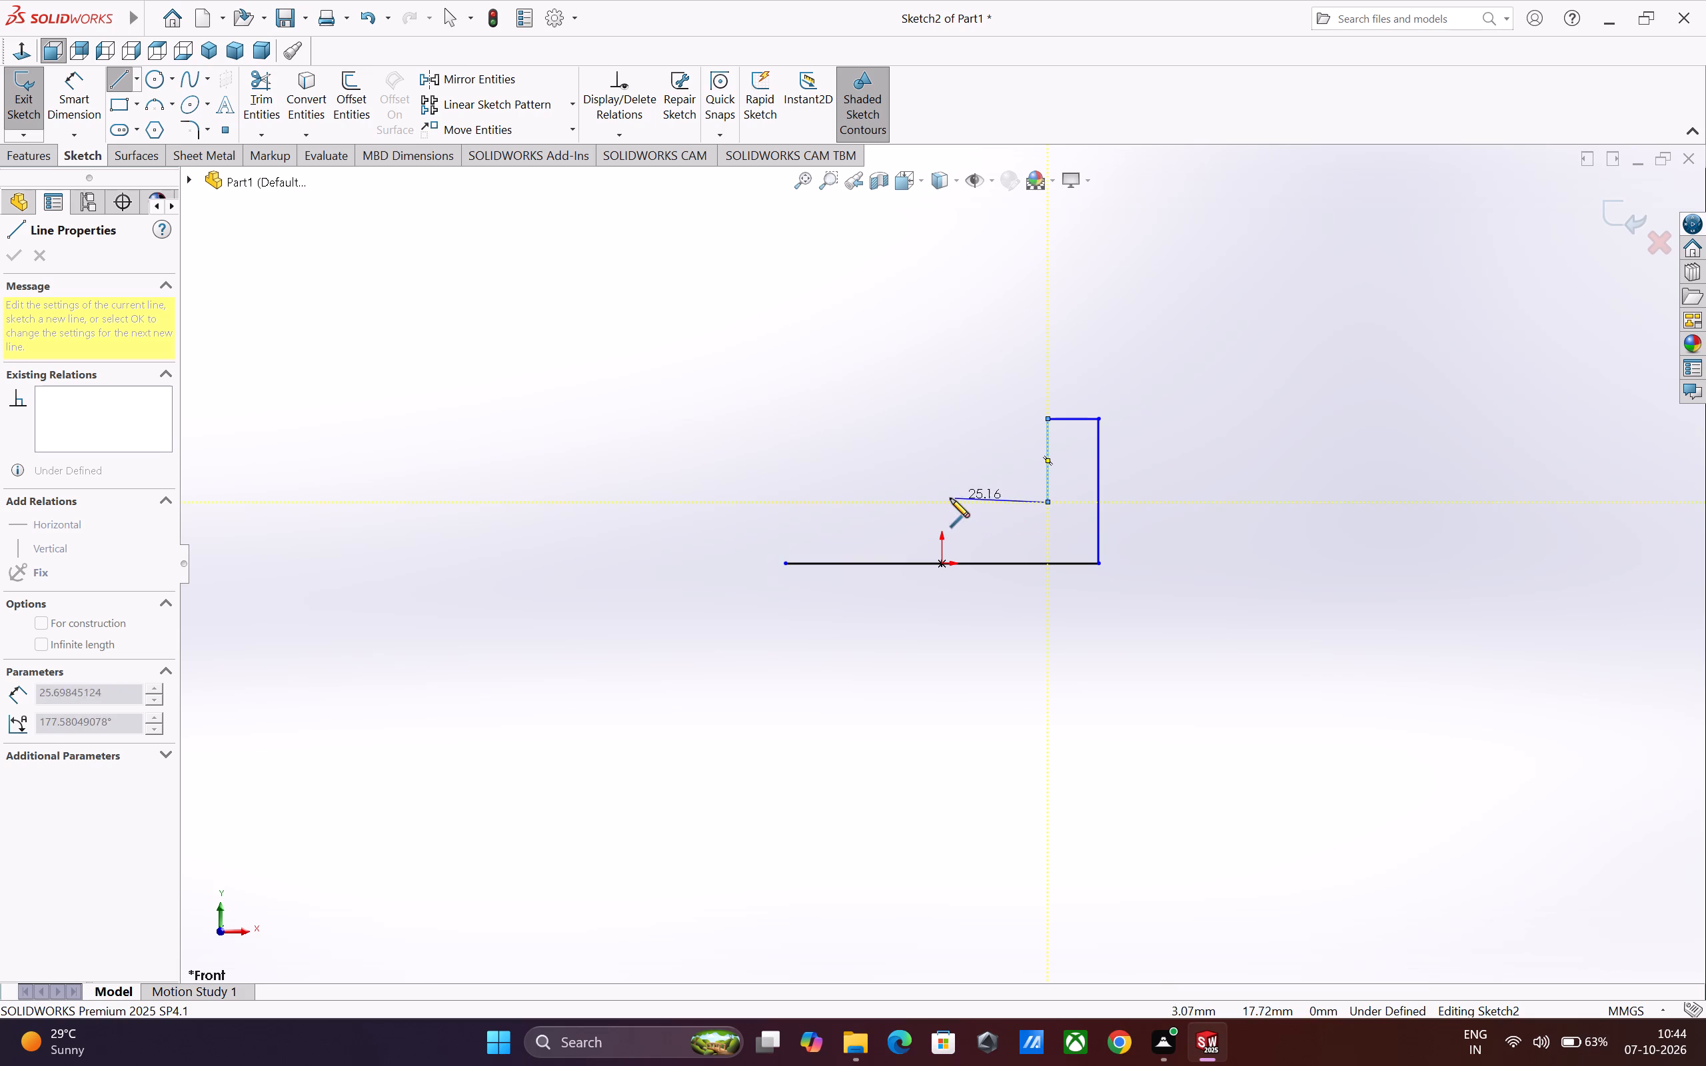
pyautogui.click(986, 504)
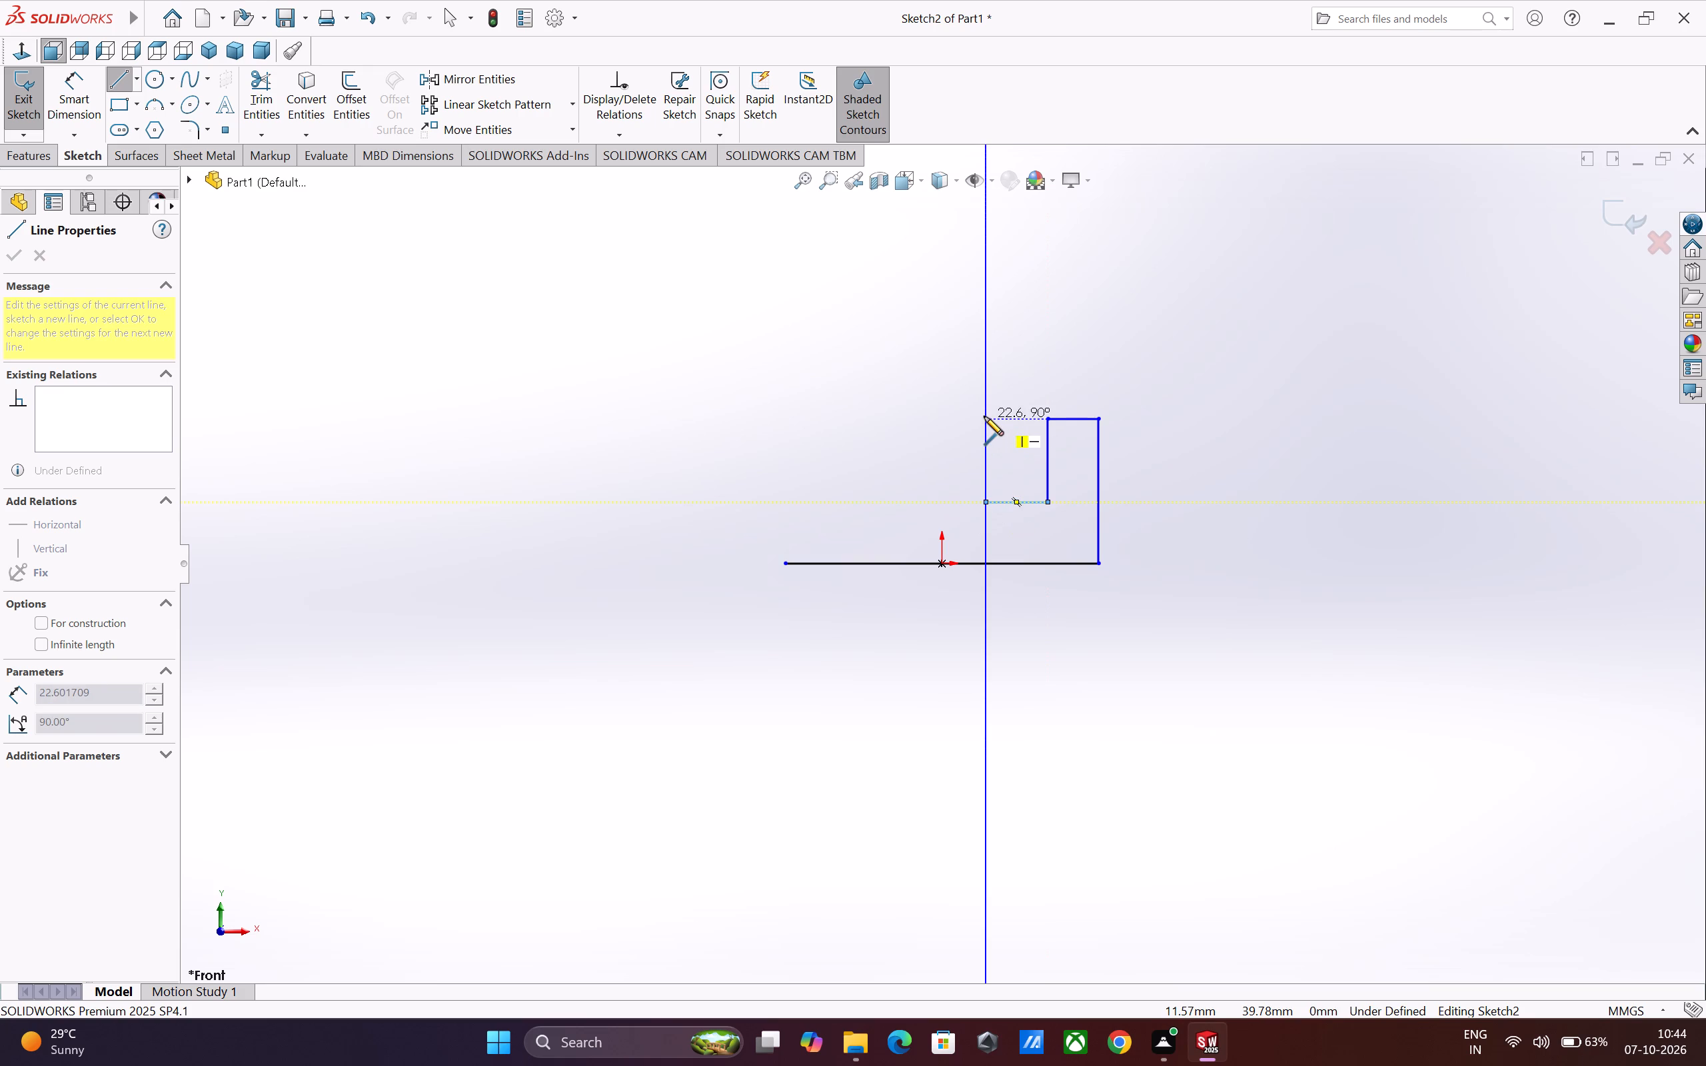
pyautogui.click(986, 421)
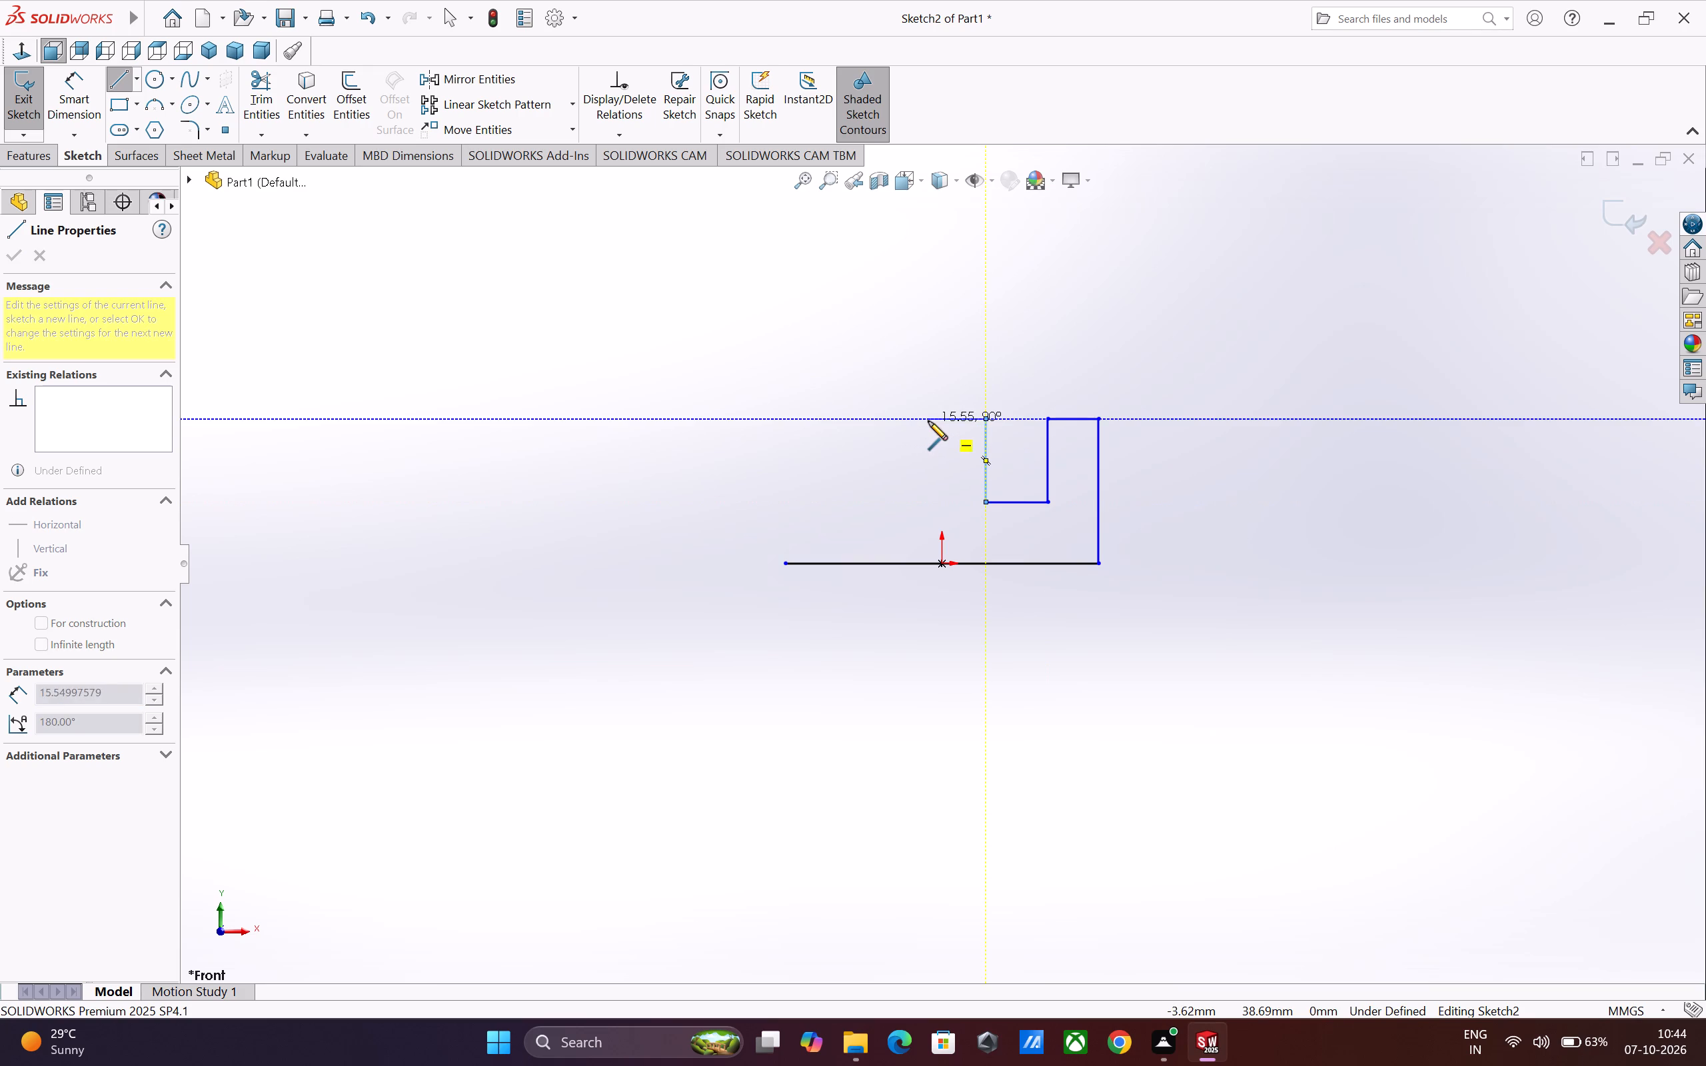
pyautogui.click(936, 421)
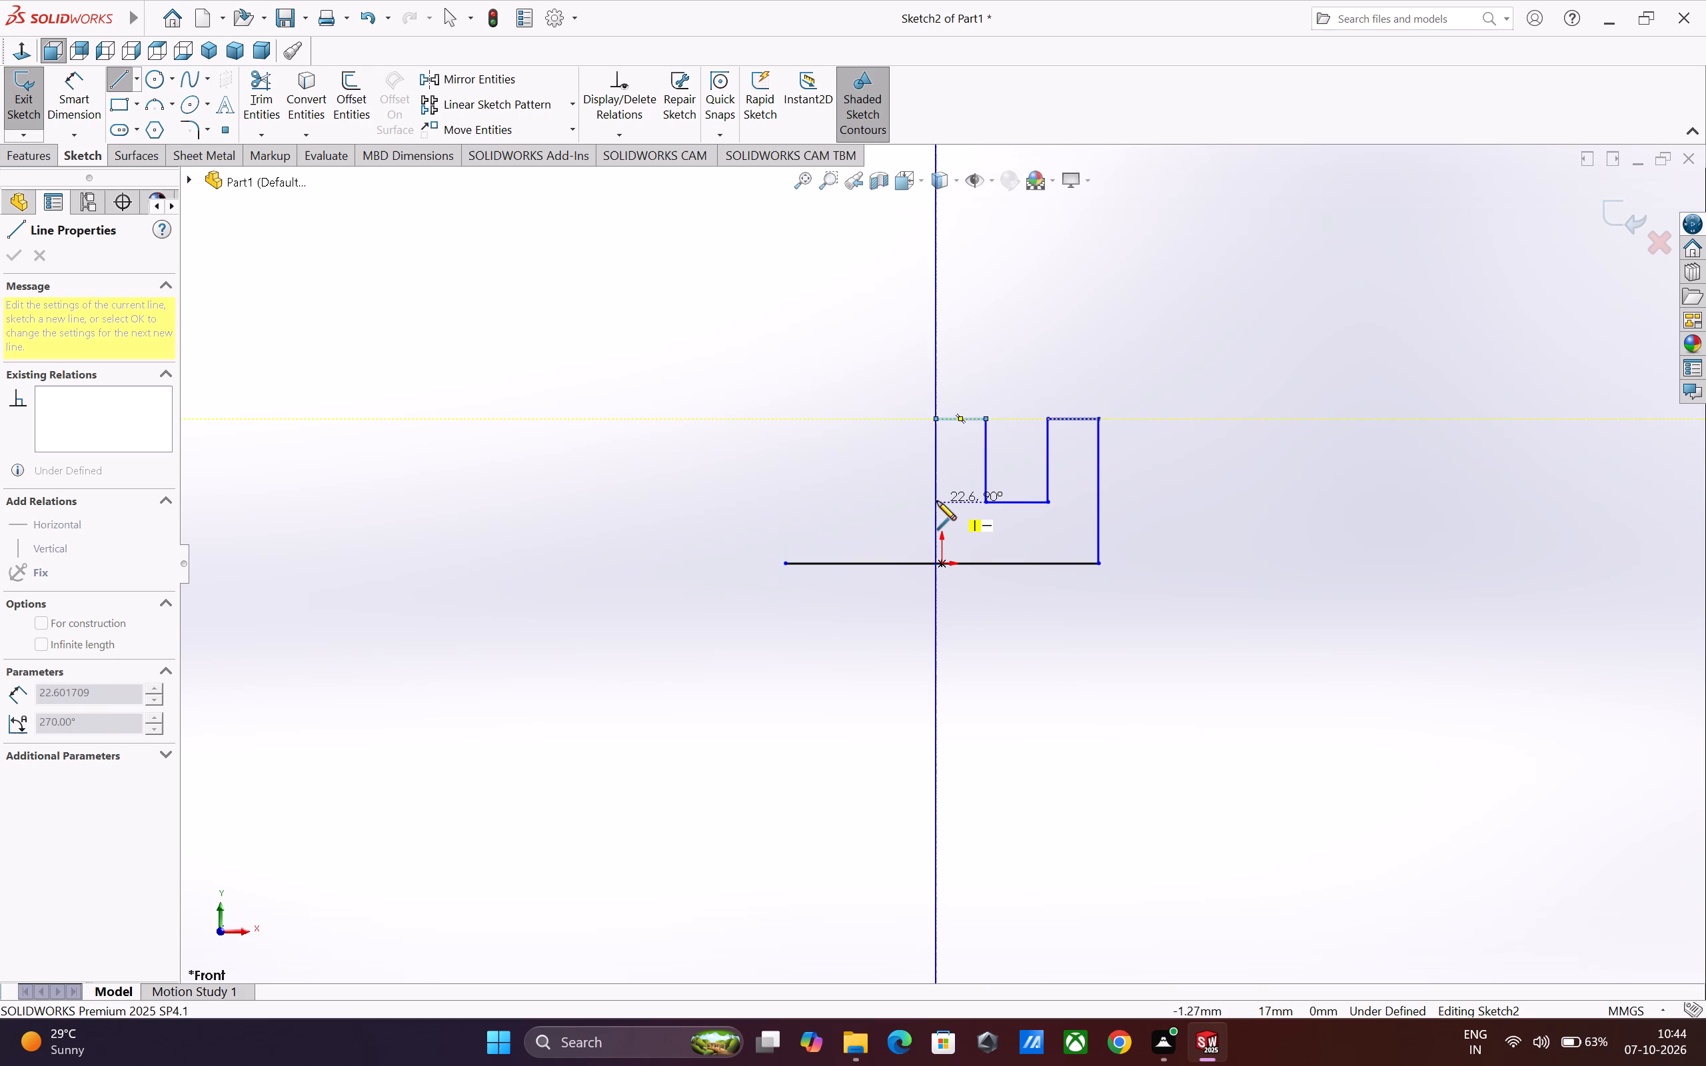
pyautogui.click(937, 501)
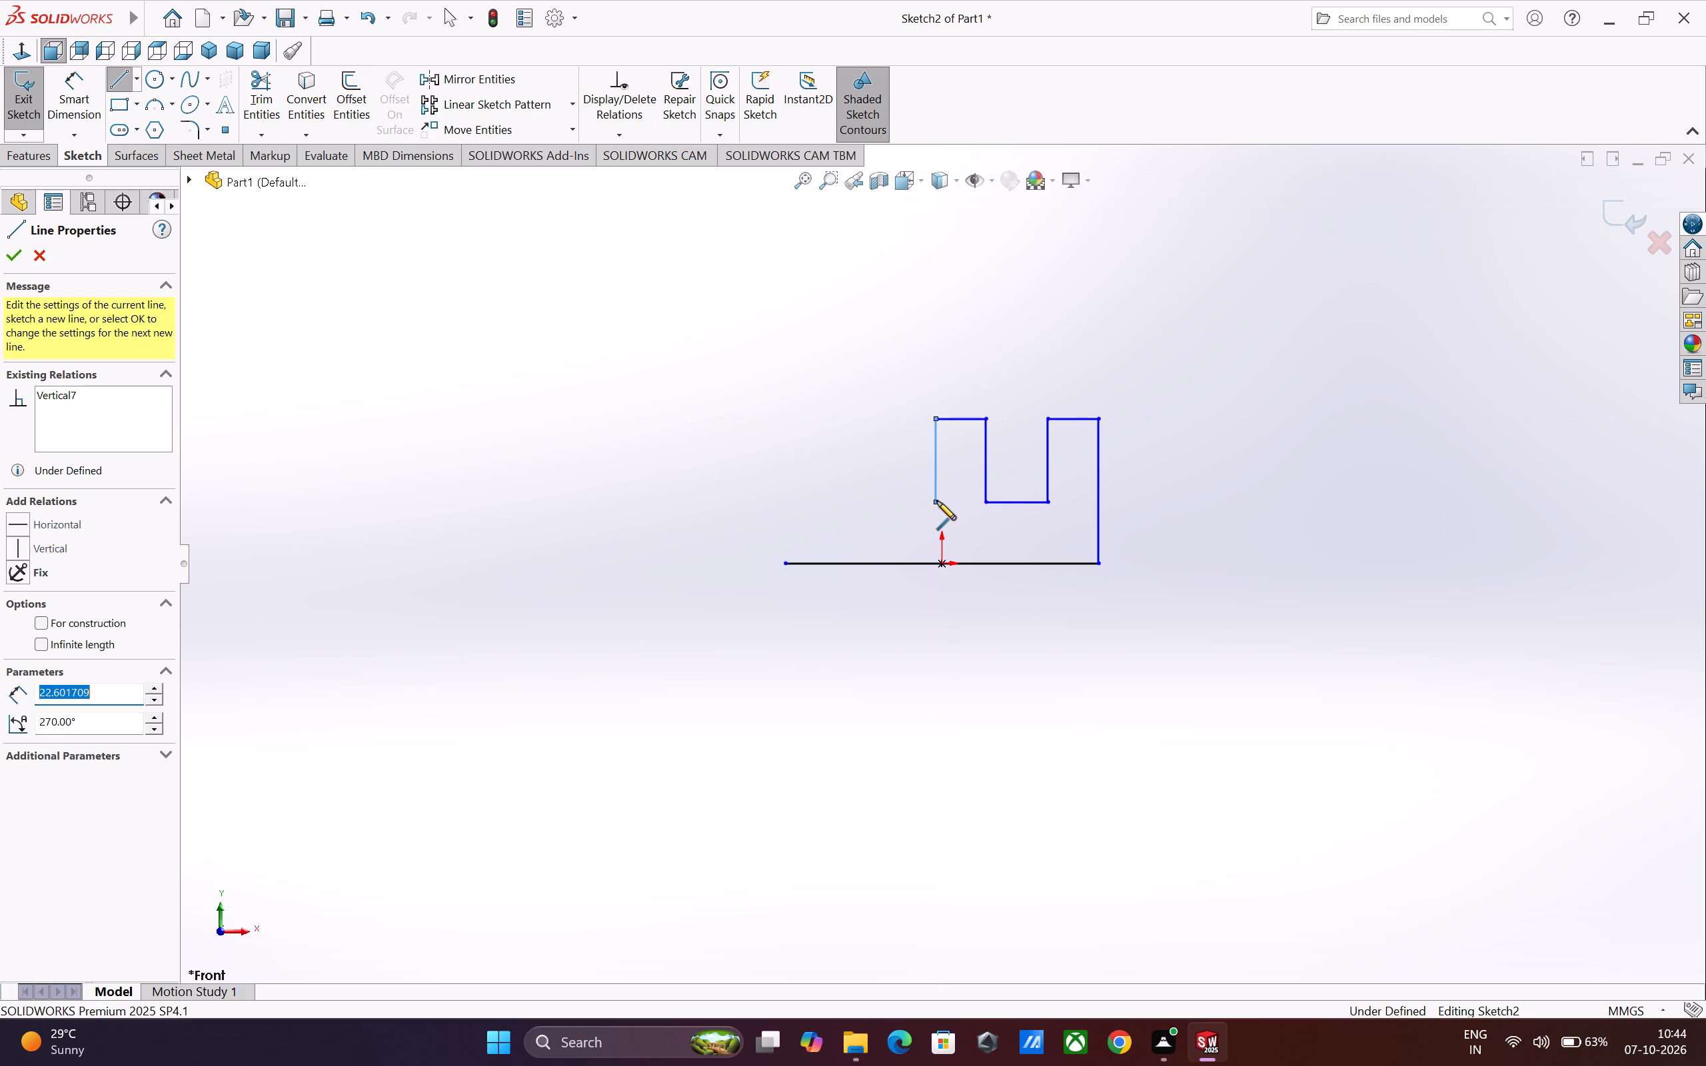
pyautogui.press('Escape')
pyautogui.press('Escape')
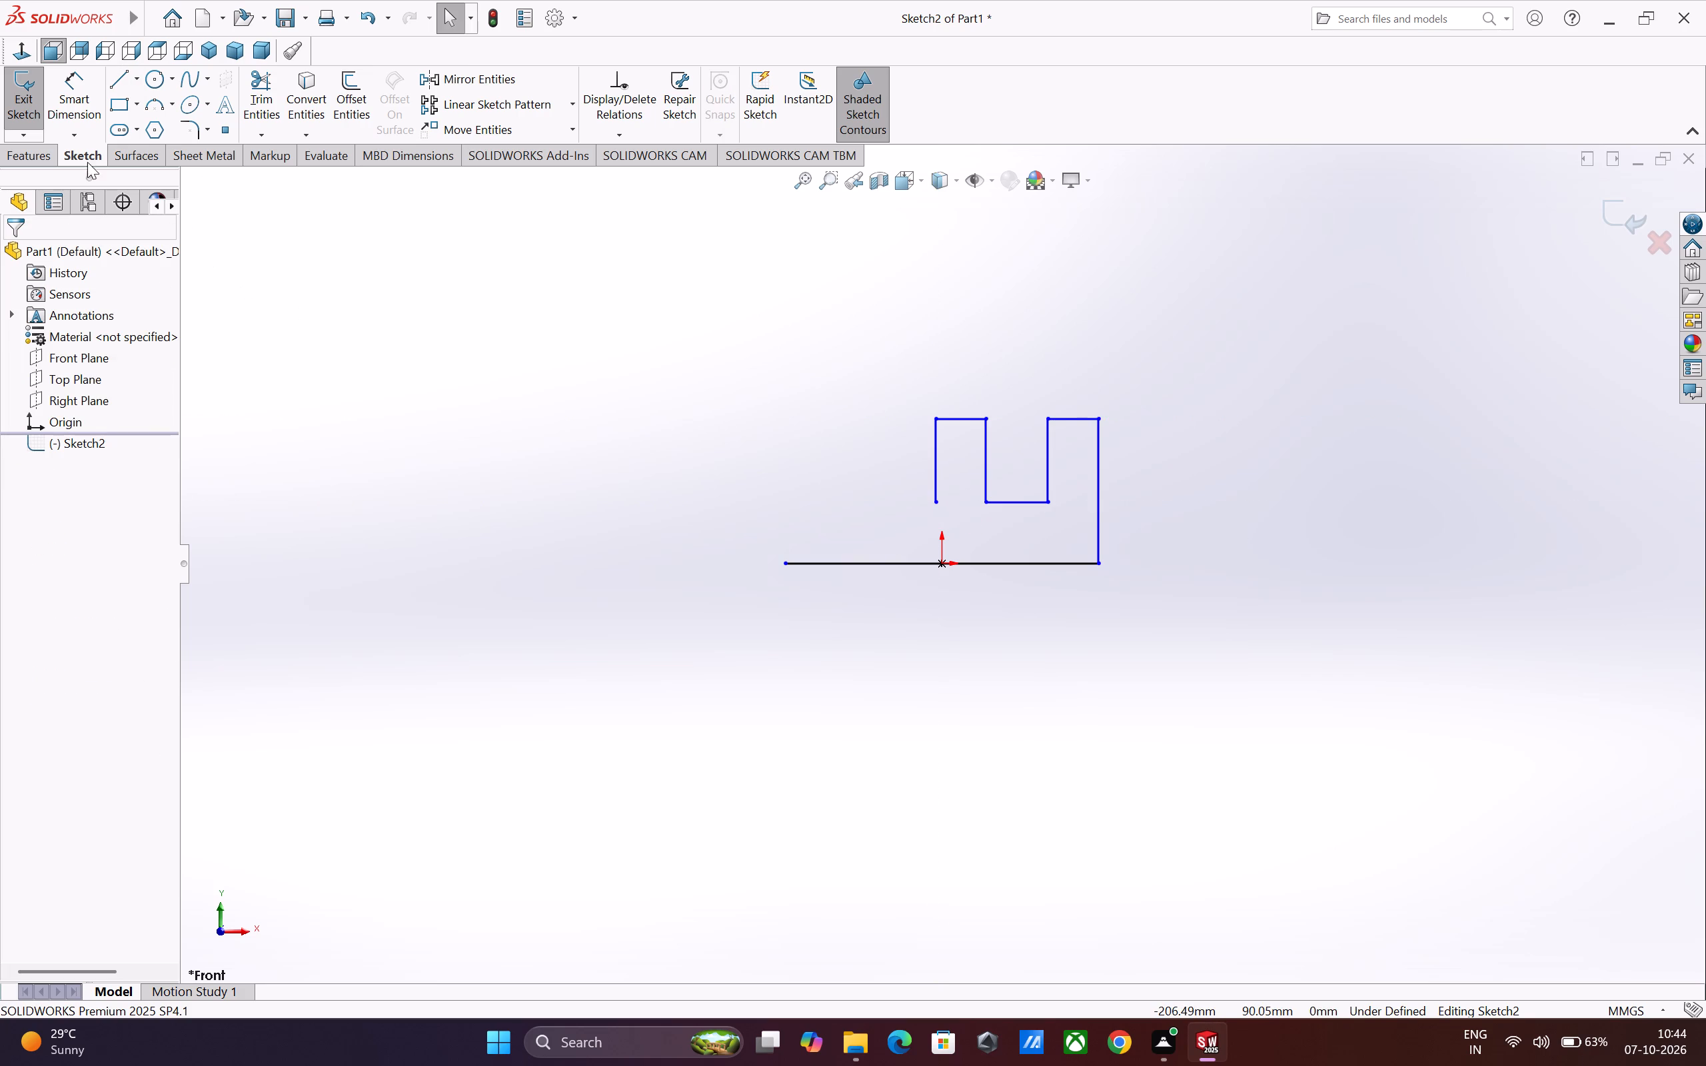
# Dimension the base line to 42 mm and the profile's right vertical edge to 38 mm.
pyautogui.click(82, 127)
pyautogui.click(1019, 565)
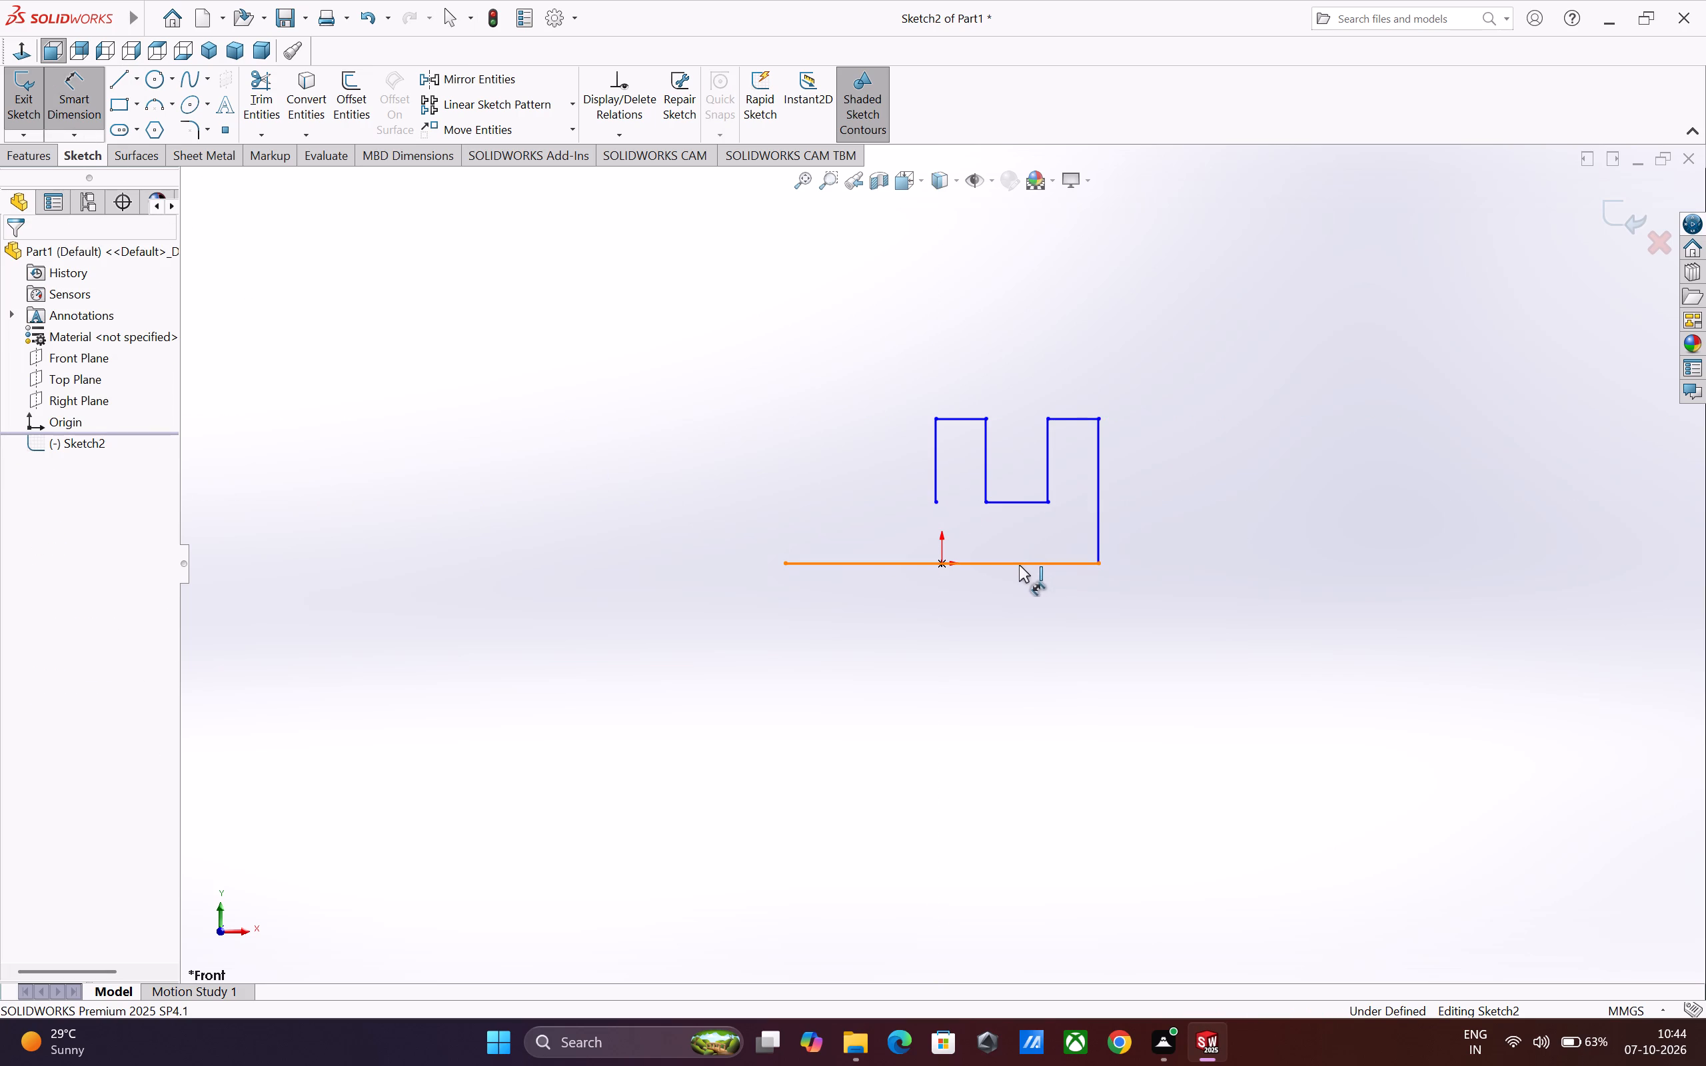
pyautogui.click(1014, 619)
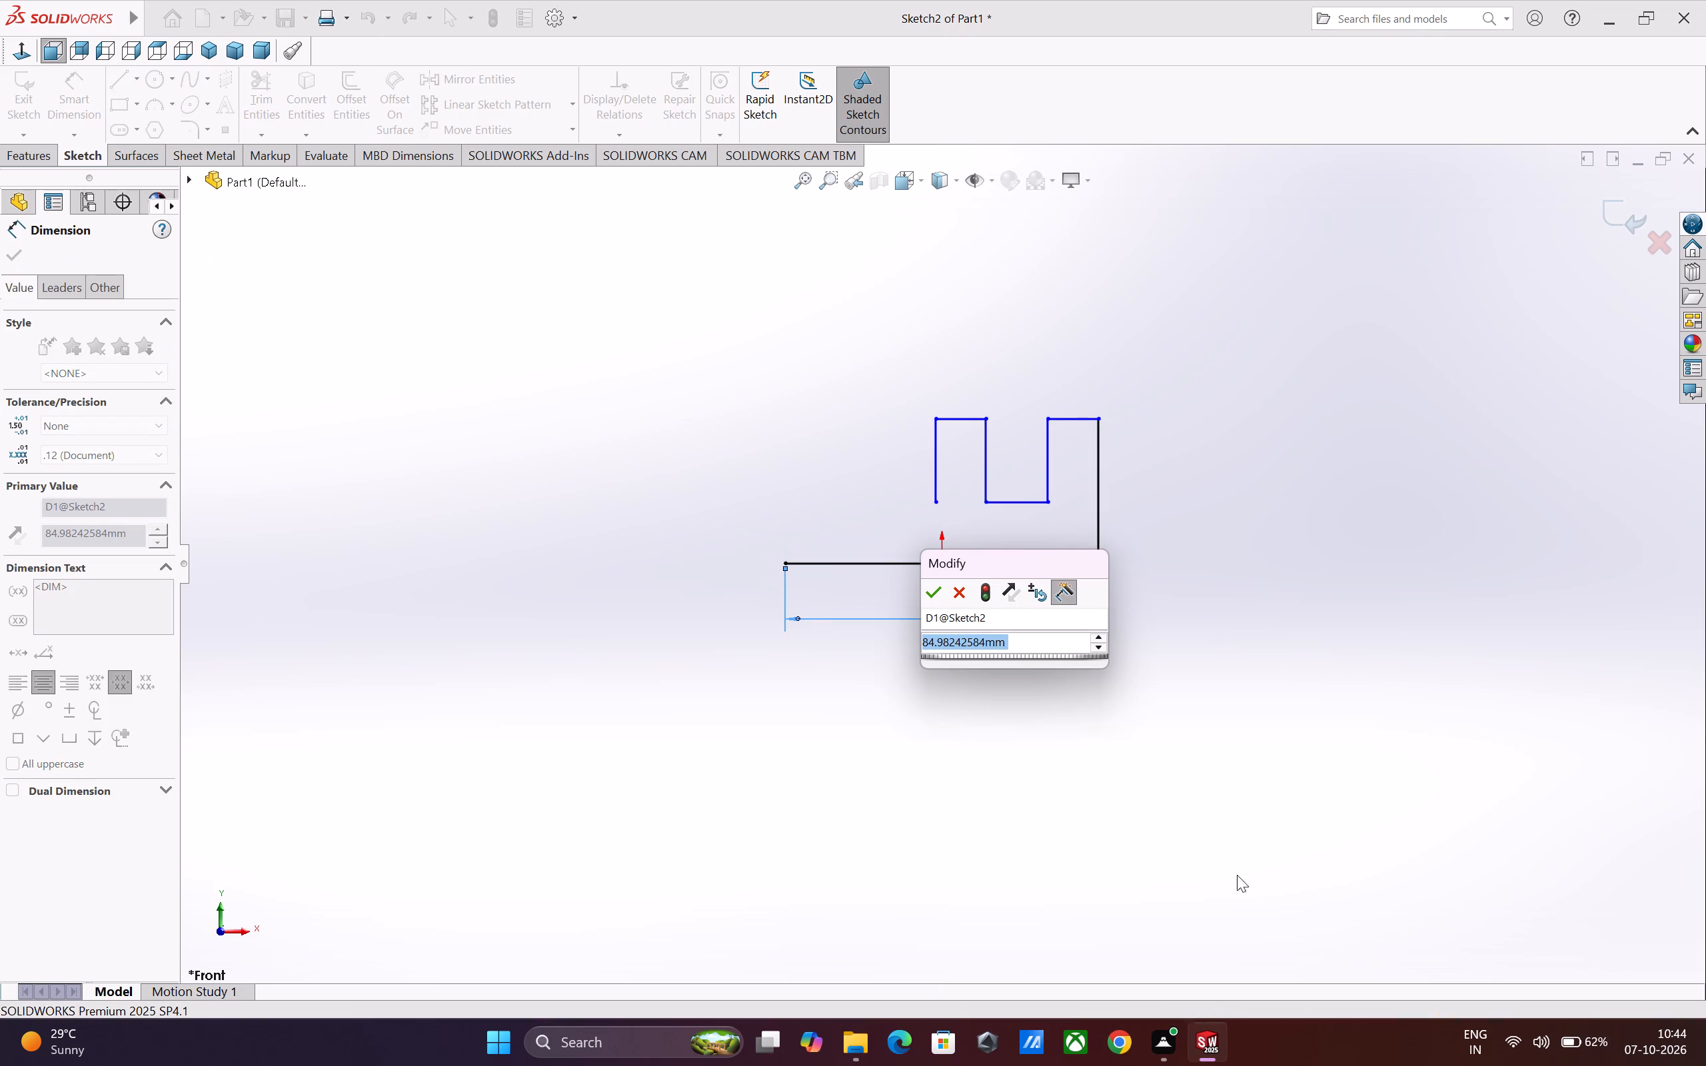
pyautogui.press('4')
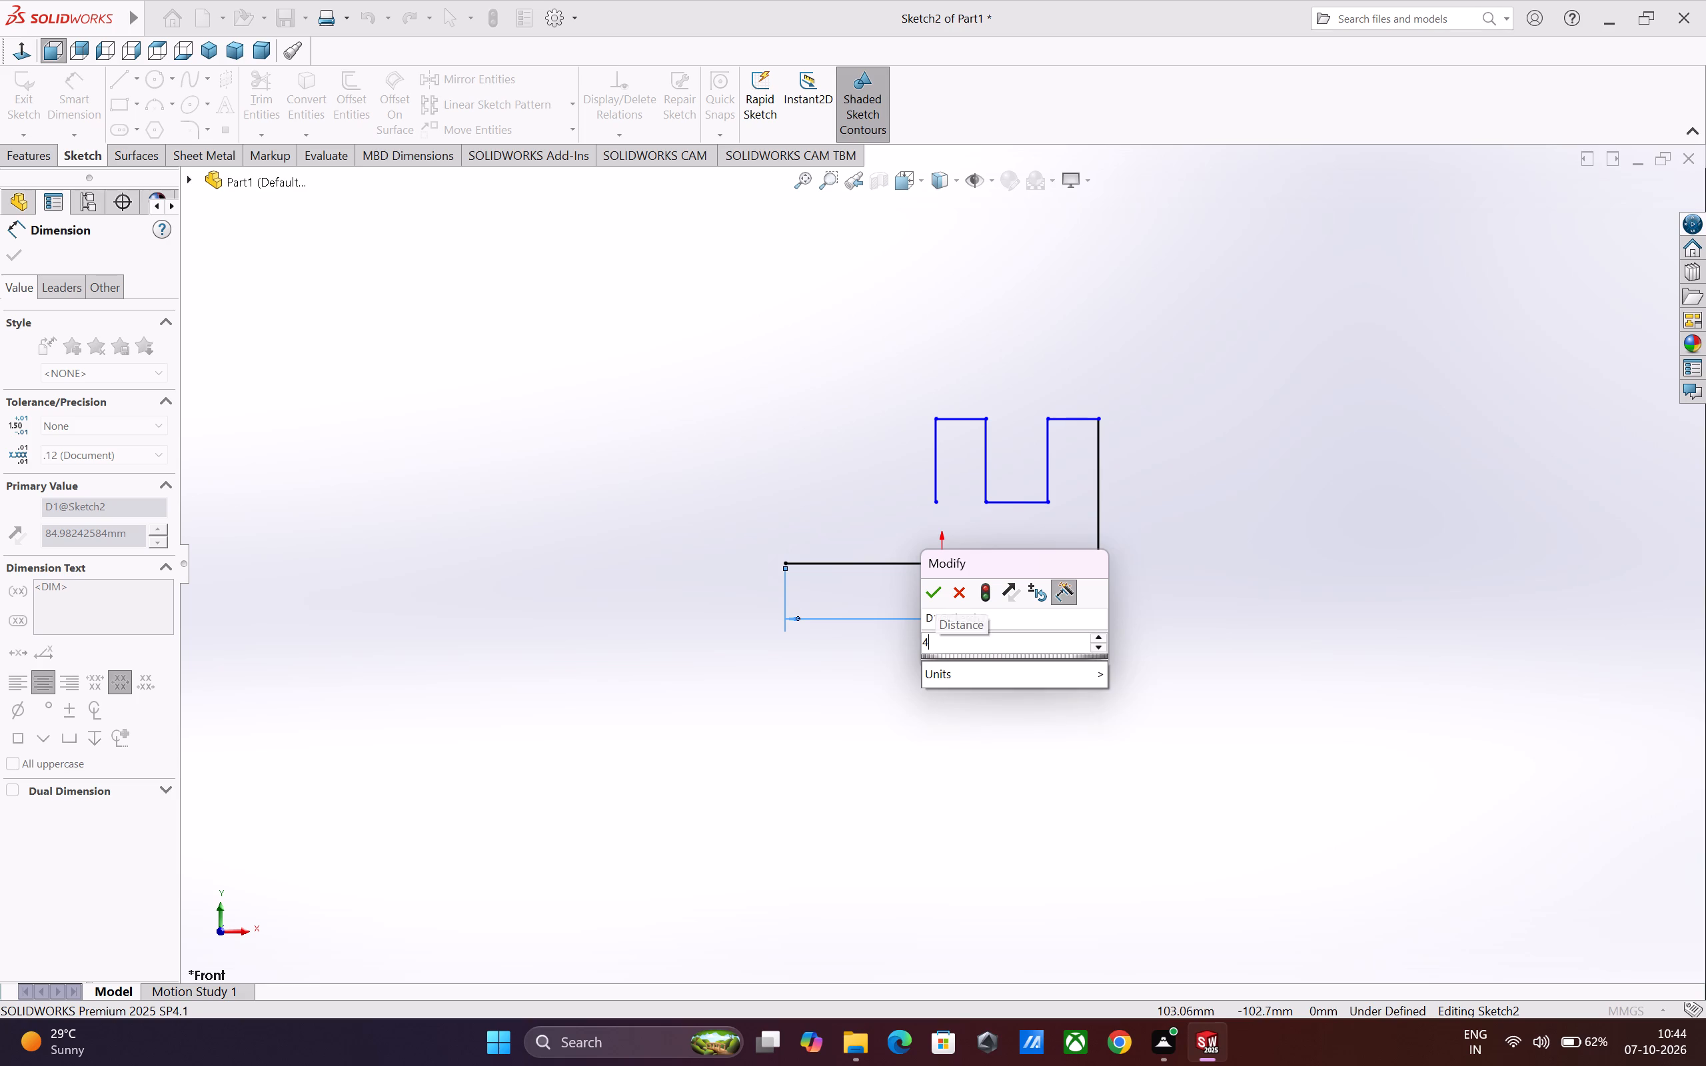
pyautogui.press('2')
pyautogui.press('Return')
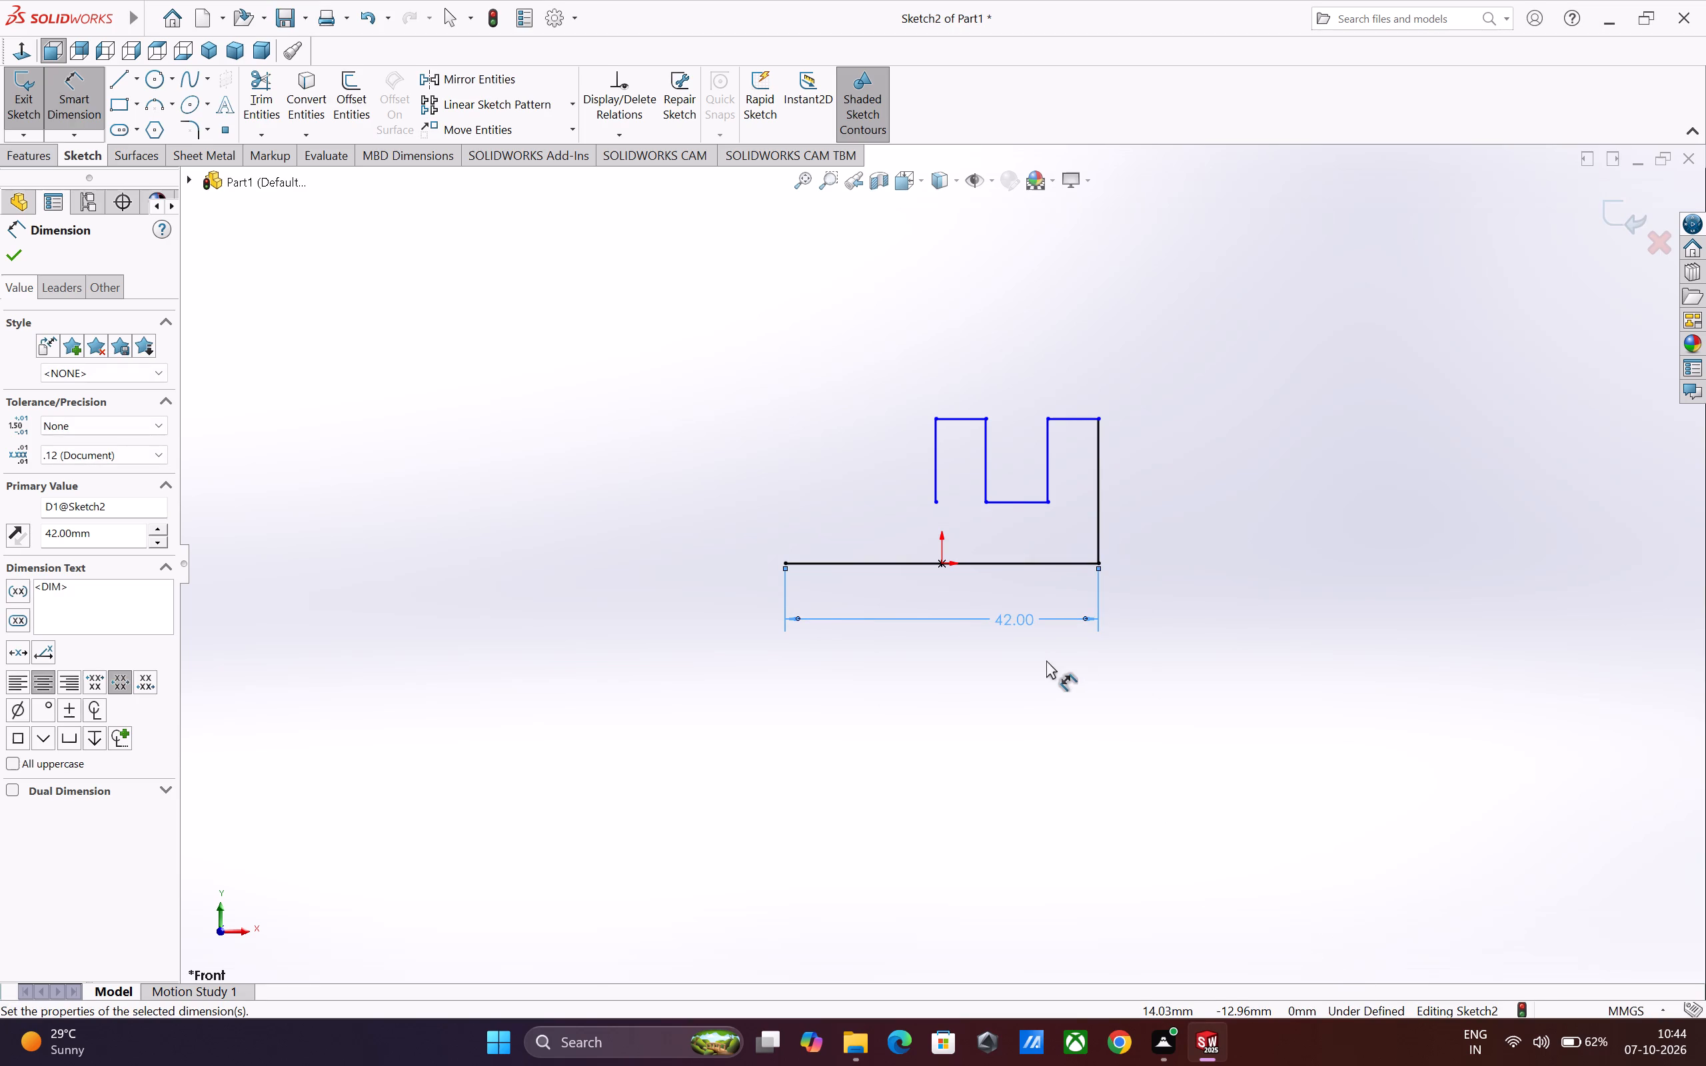
pyautogui.moveTo(1097, 466); pyautogui.dragTo(1108, 467)
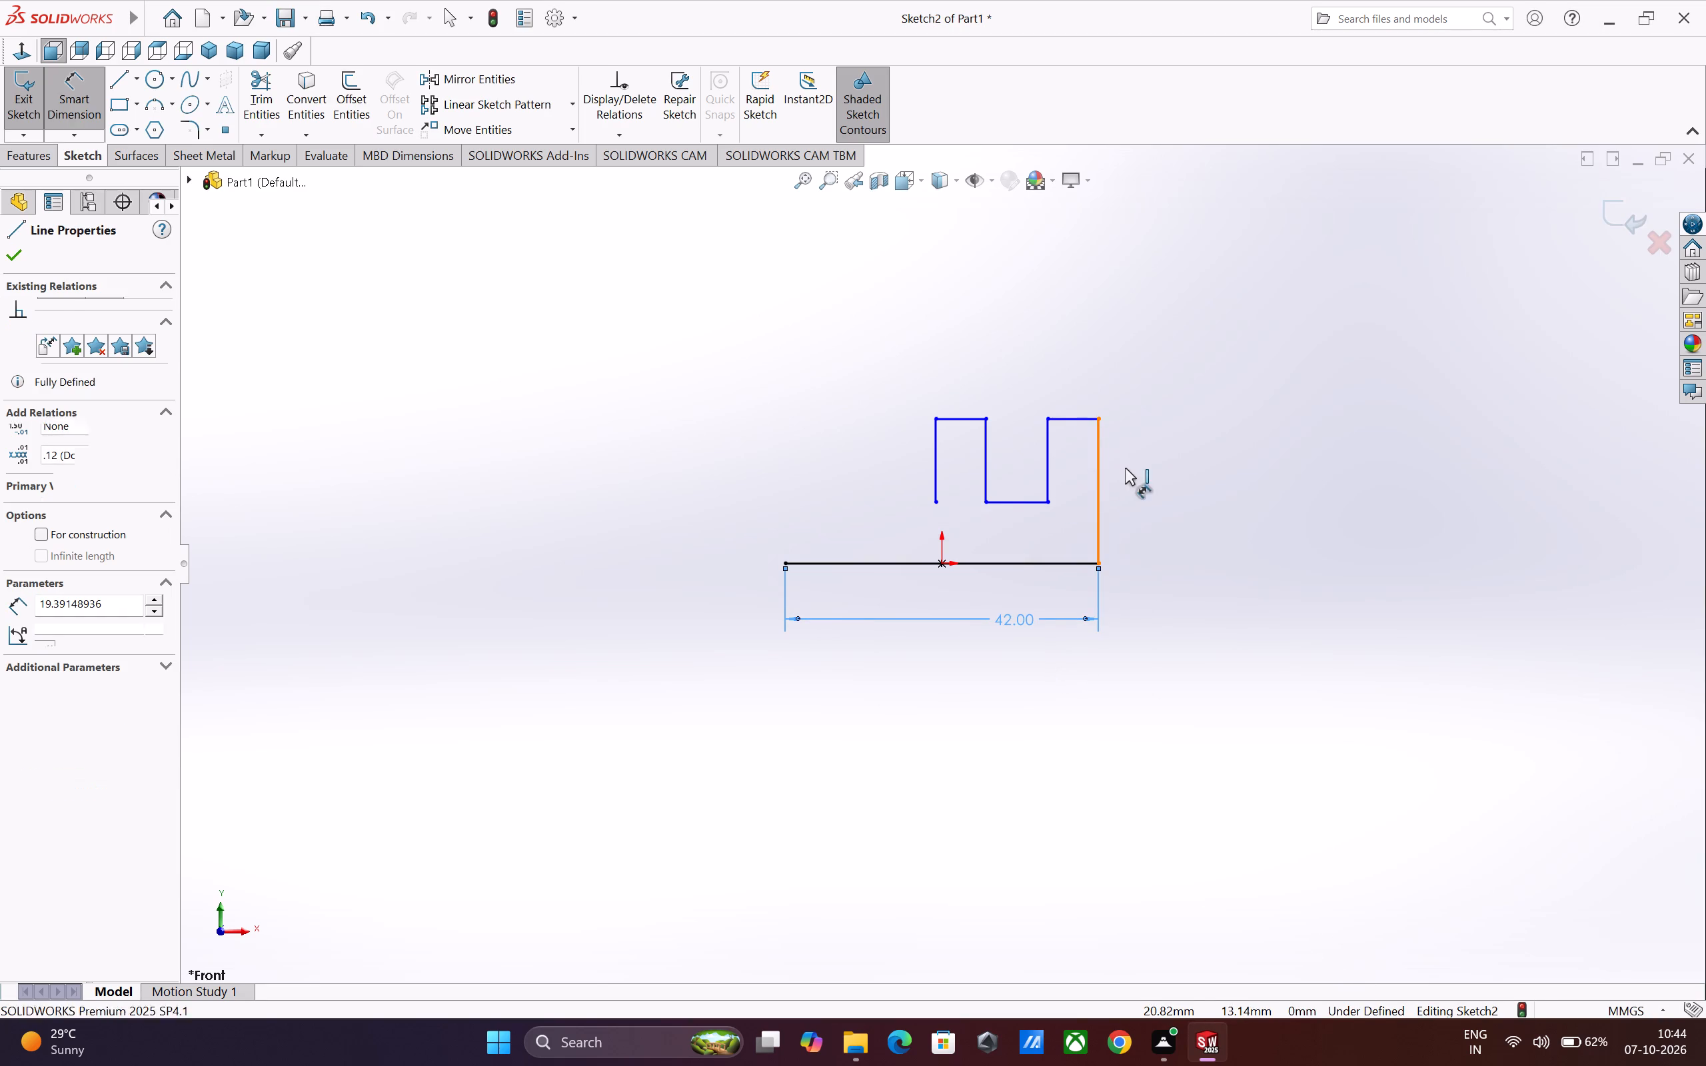
pyautogui.click(1160, 504)
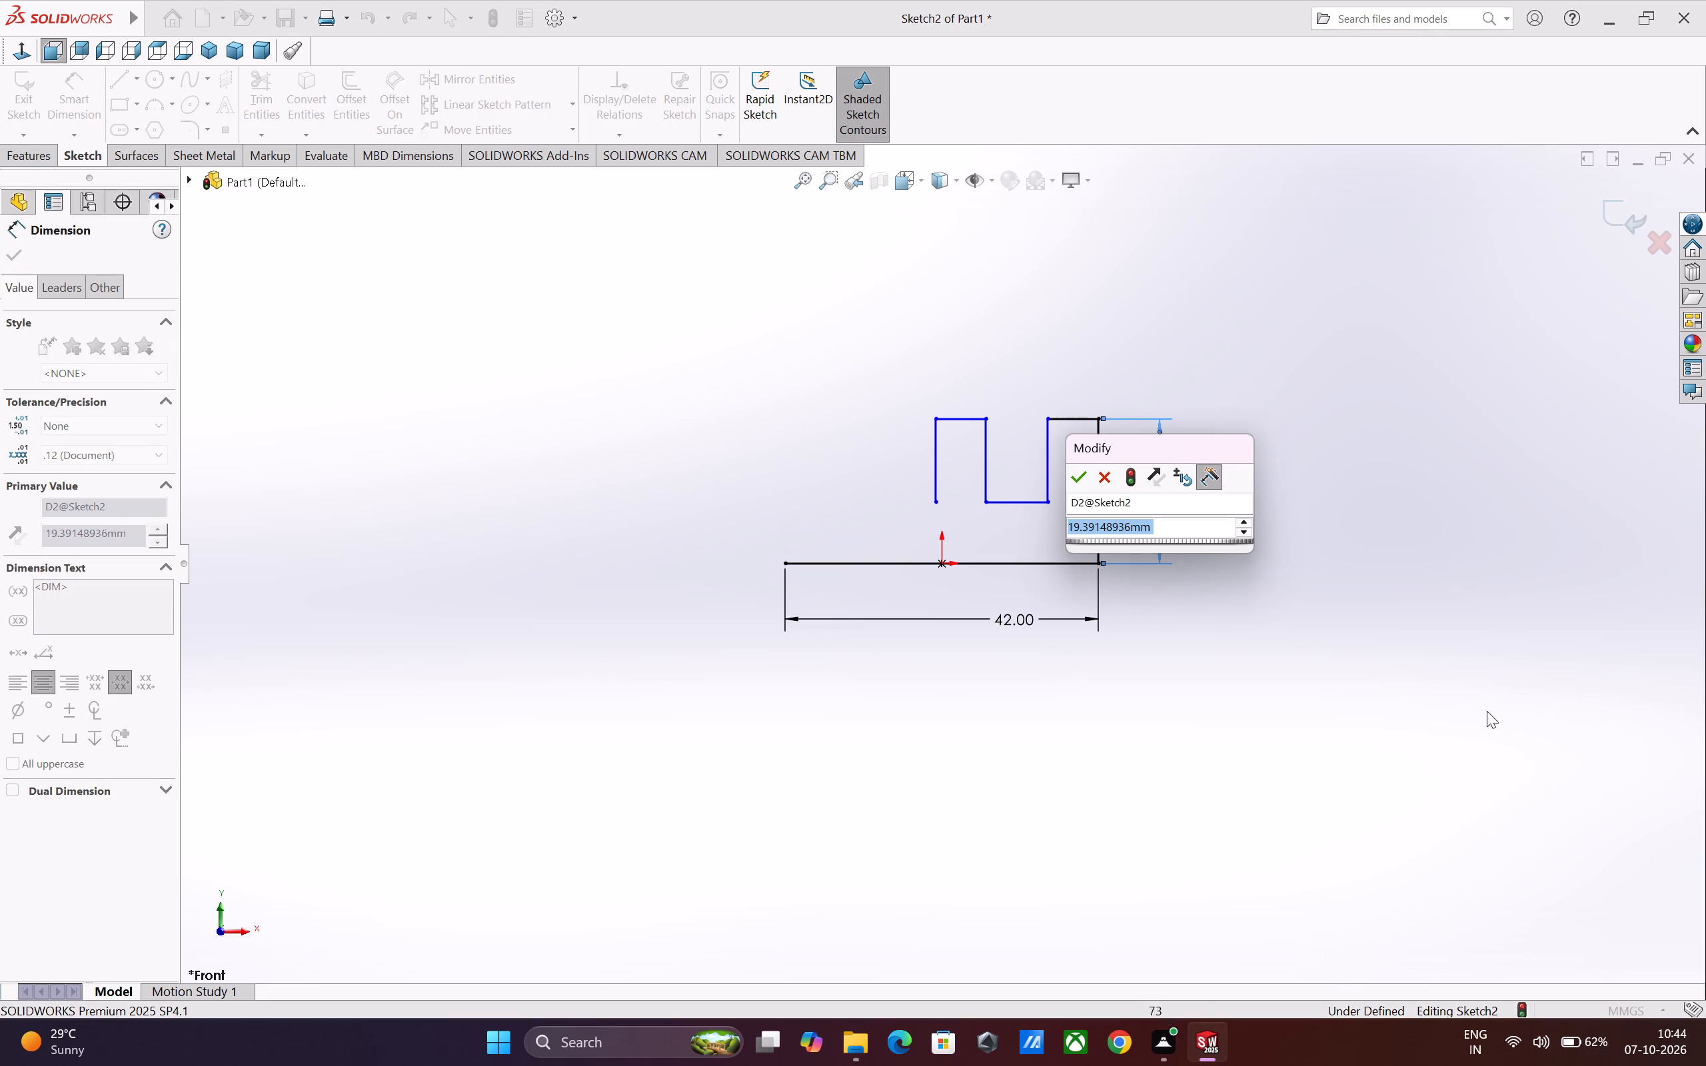
pyautogui.press('3')
pyautogui.press('8')
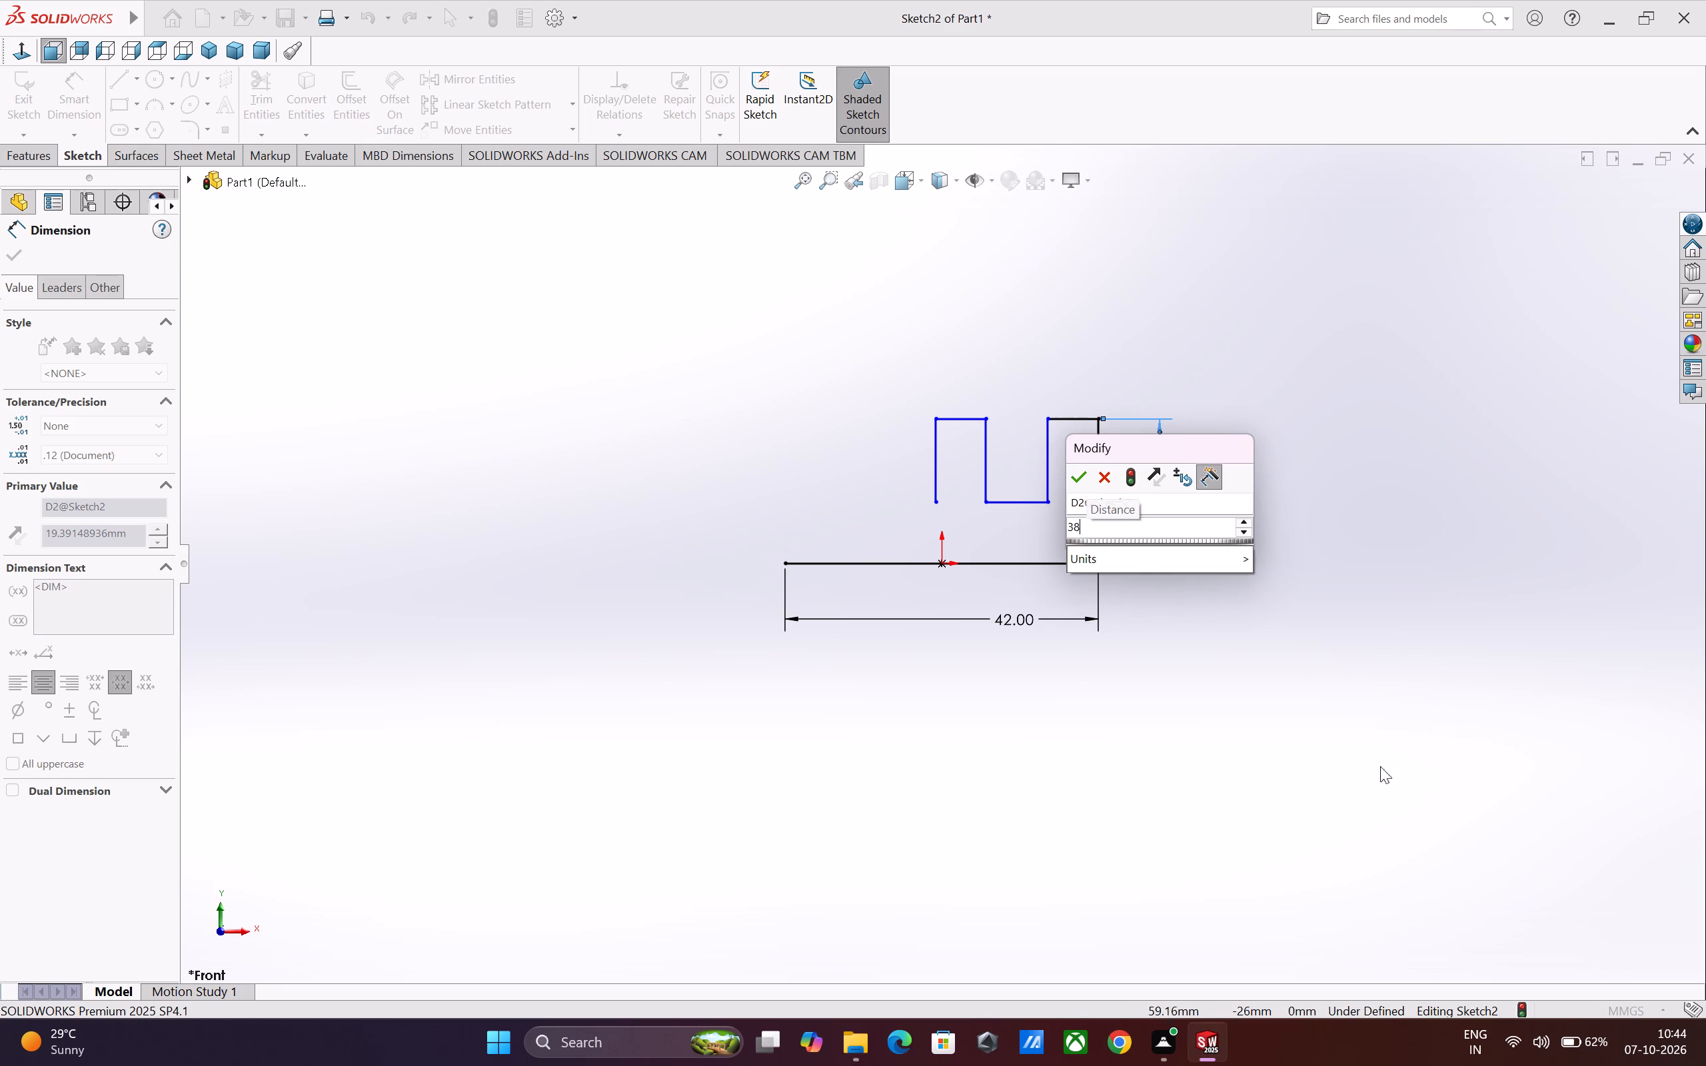
pyautogui.press('Return')
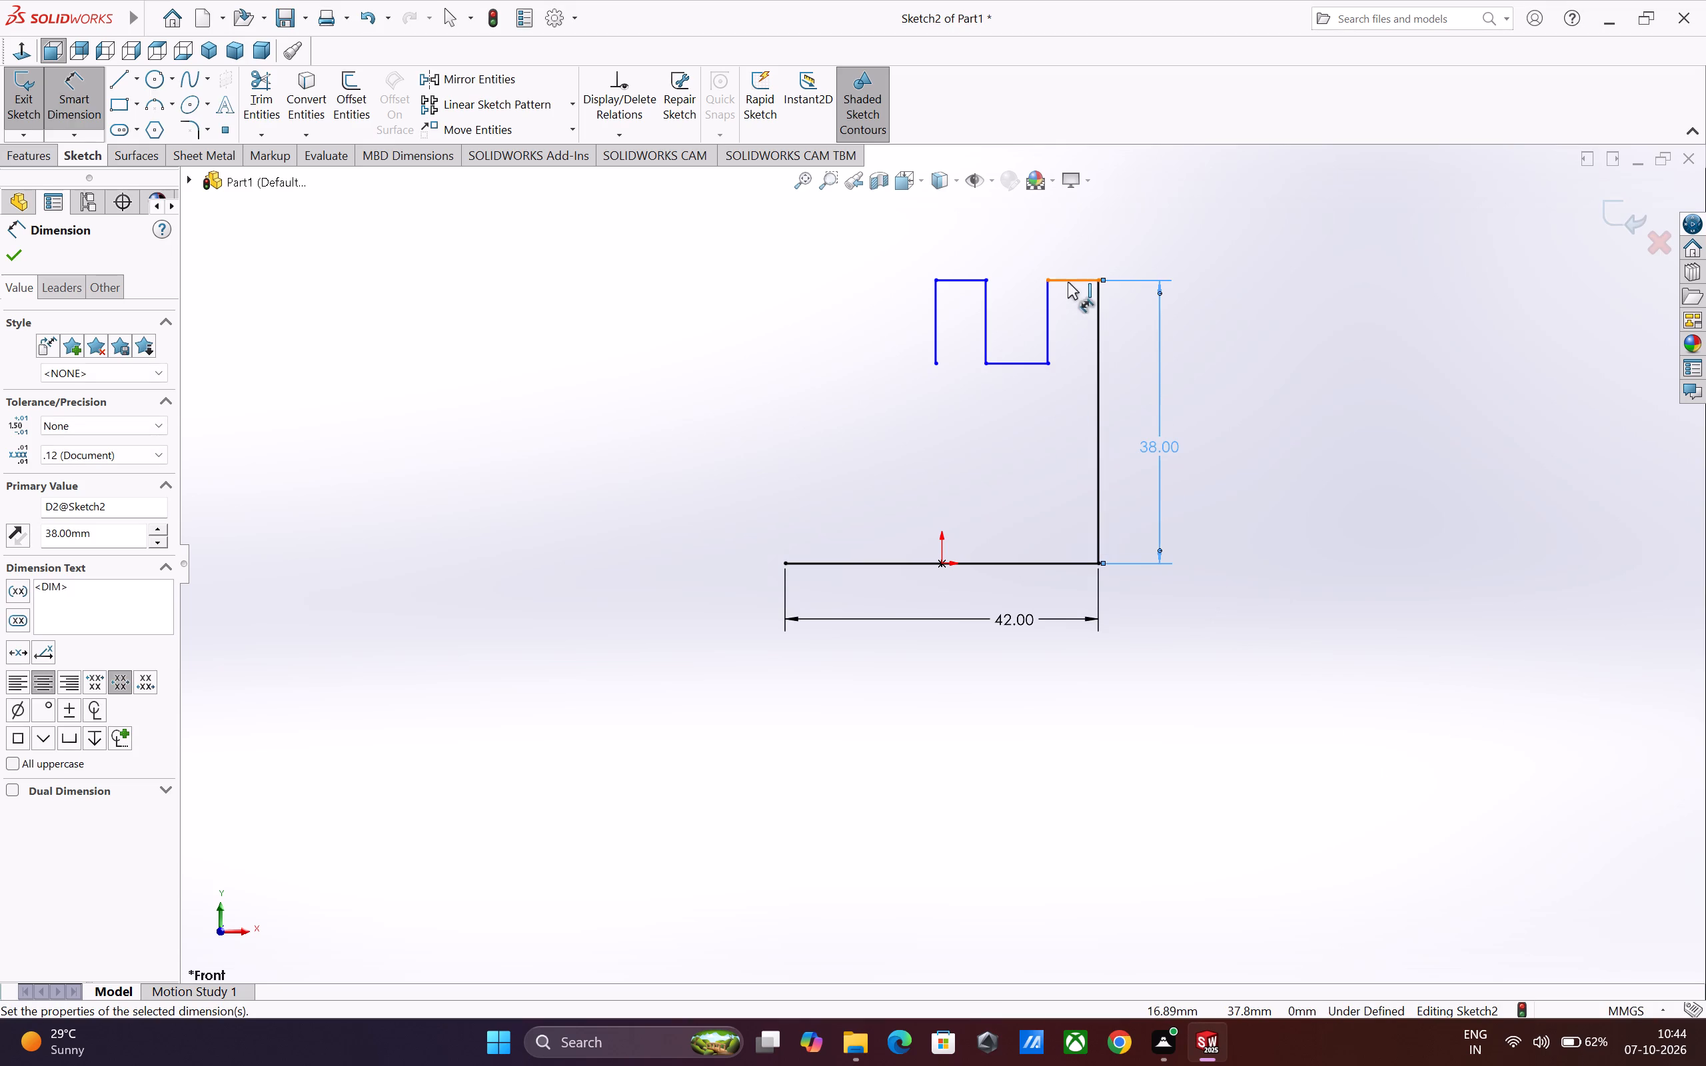
# Dimension the top edge of the profile's right-hand upright to 13 mm.
pyautogui.click(1068, 282)
pyautogui.click(1068, 255)
pyautogui.press('1')
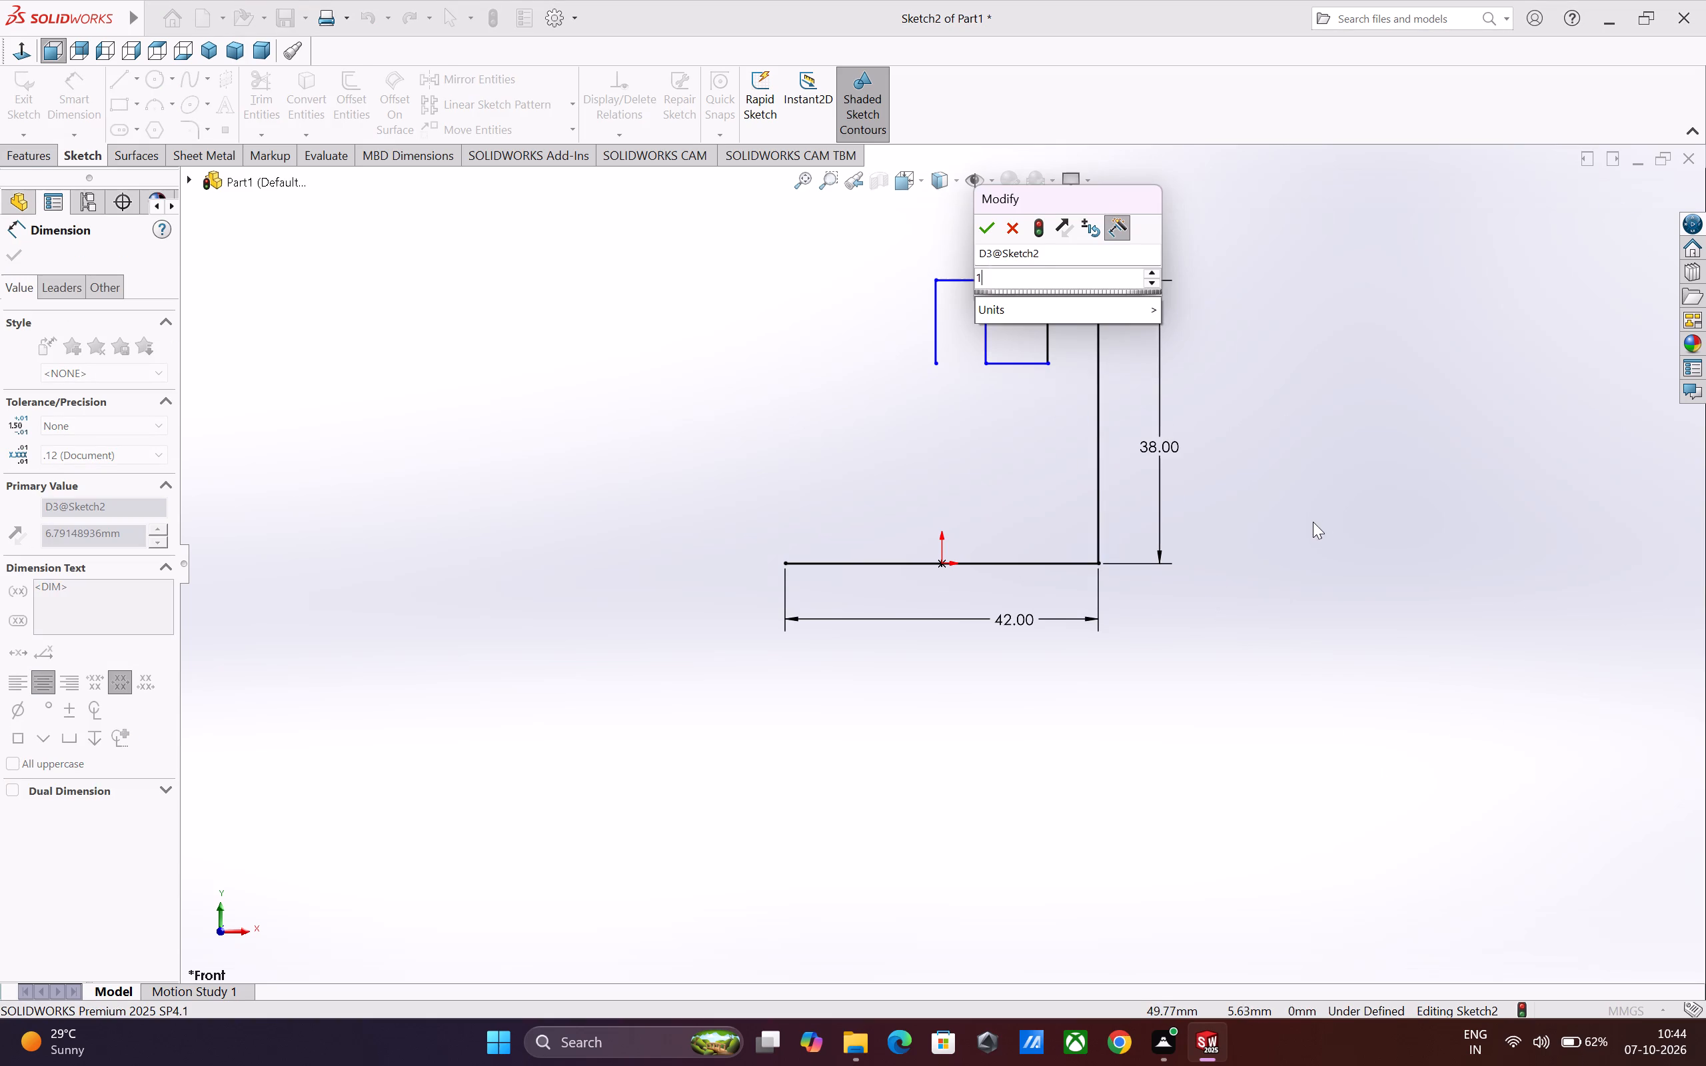
pyautogui.press('3')
pyautogui.press('Return')
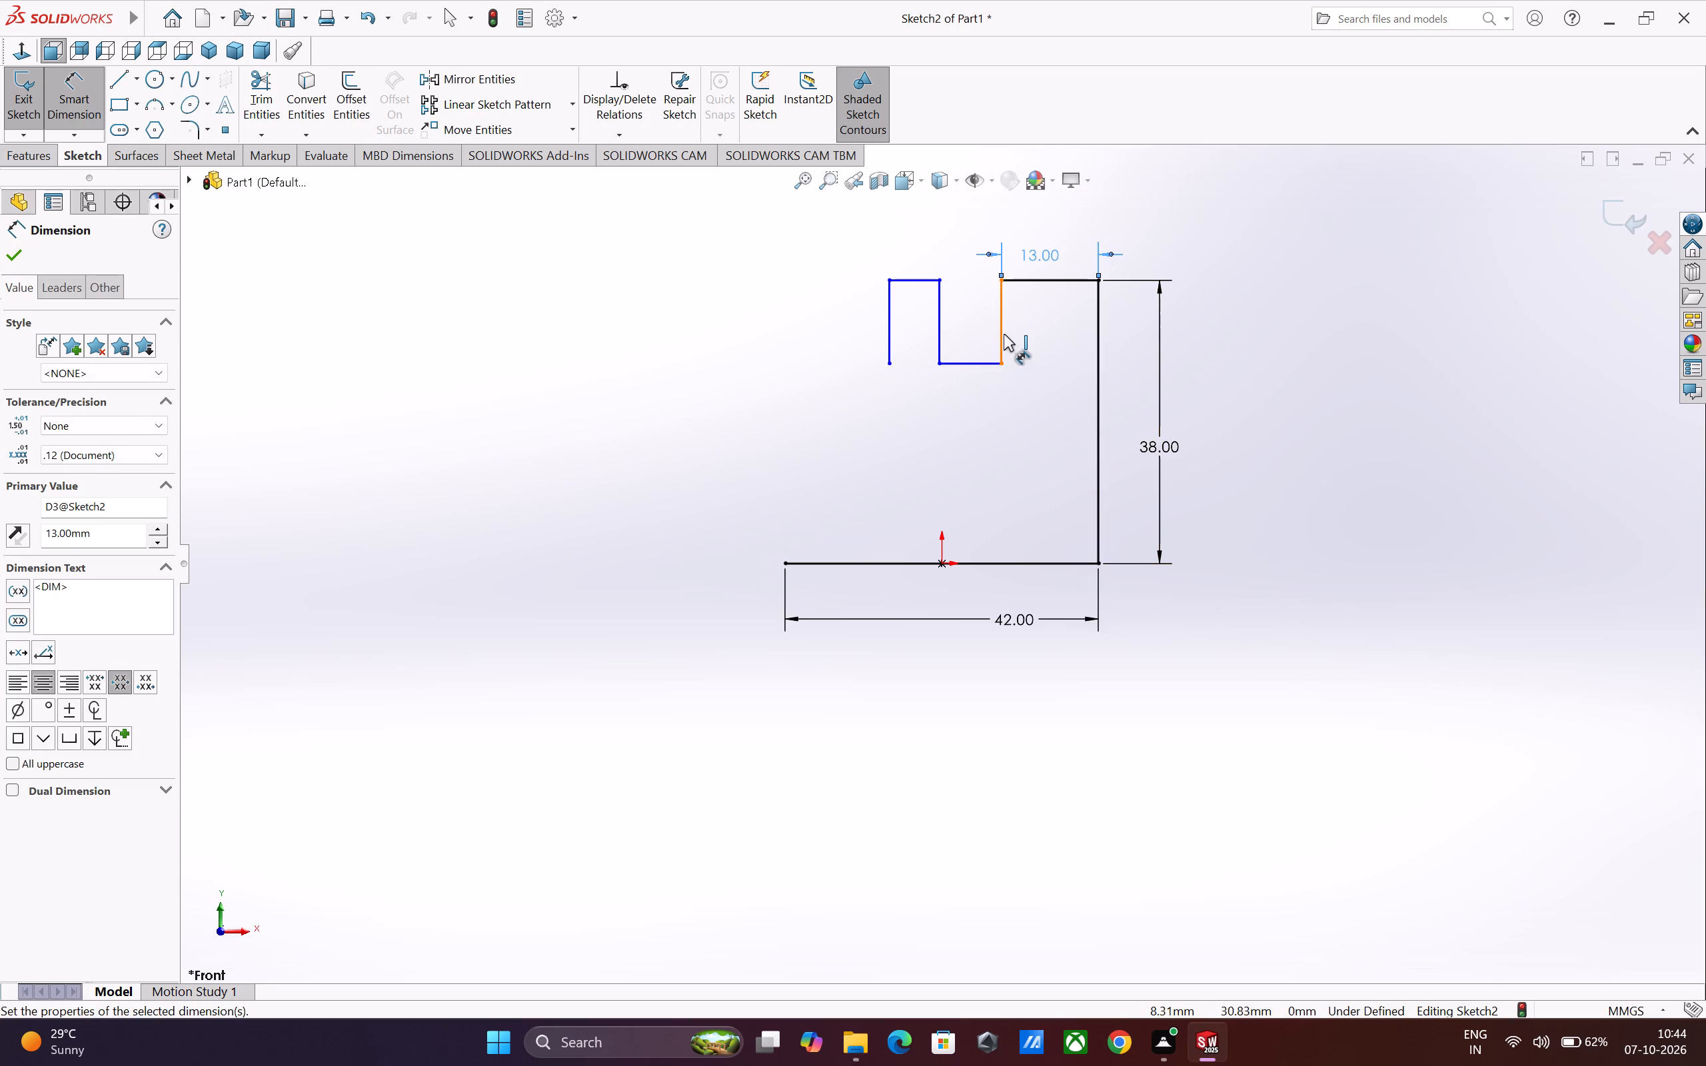
# Dimension the slot beside the right-hand upright to 22 mm deep and 16 mm wide at its floor.
pyautogui.click(1003, 332)
pyautogui.click(1040, 336)
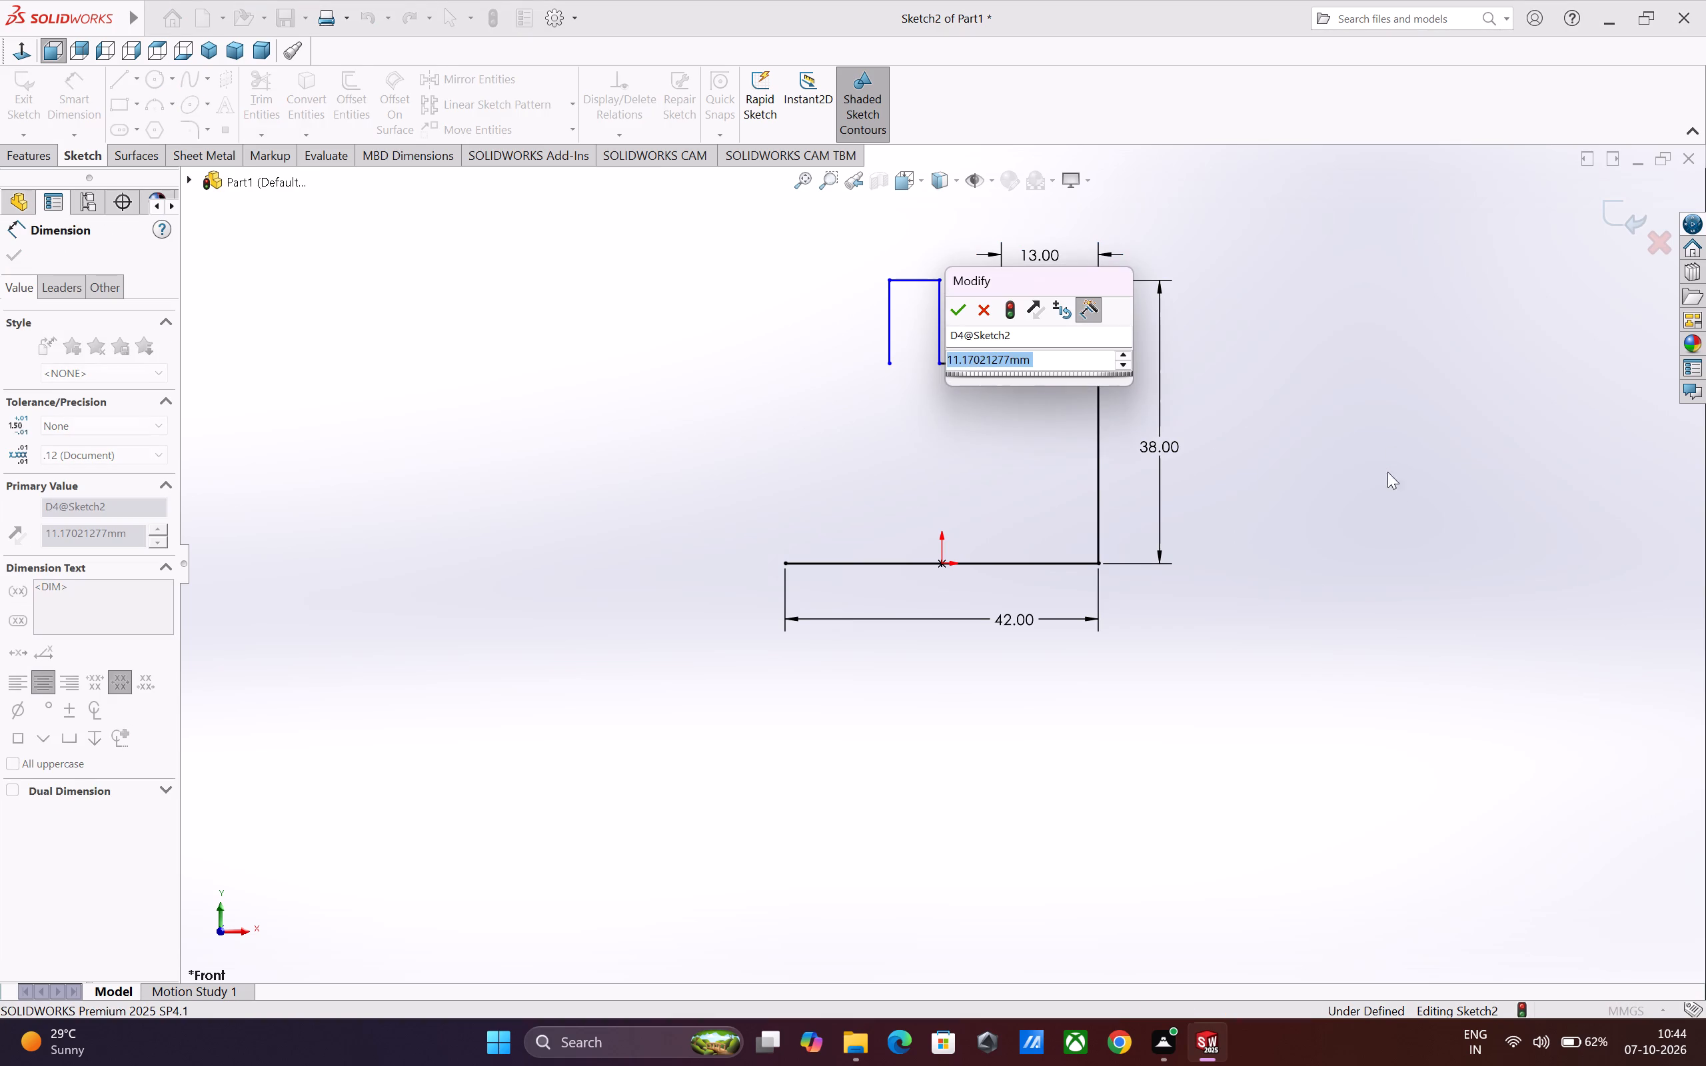
pyautogui.write('22')
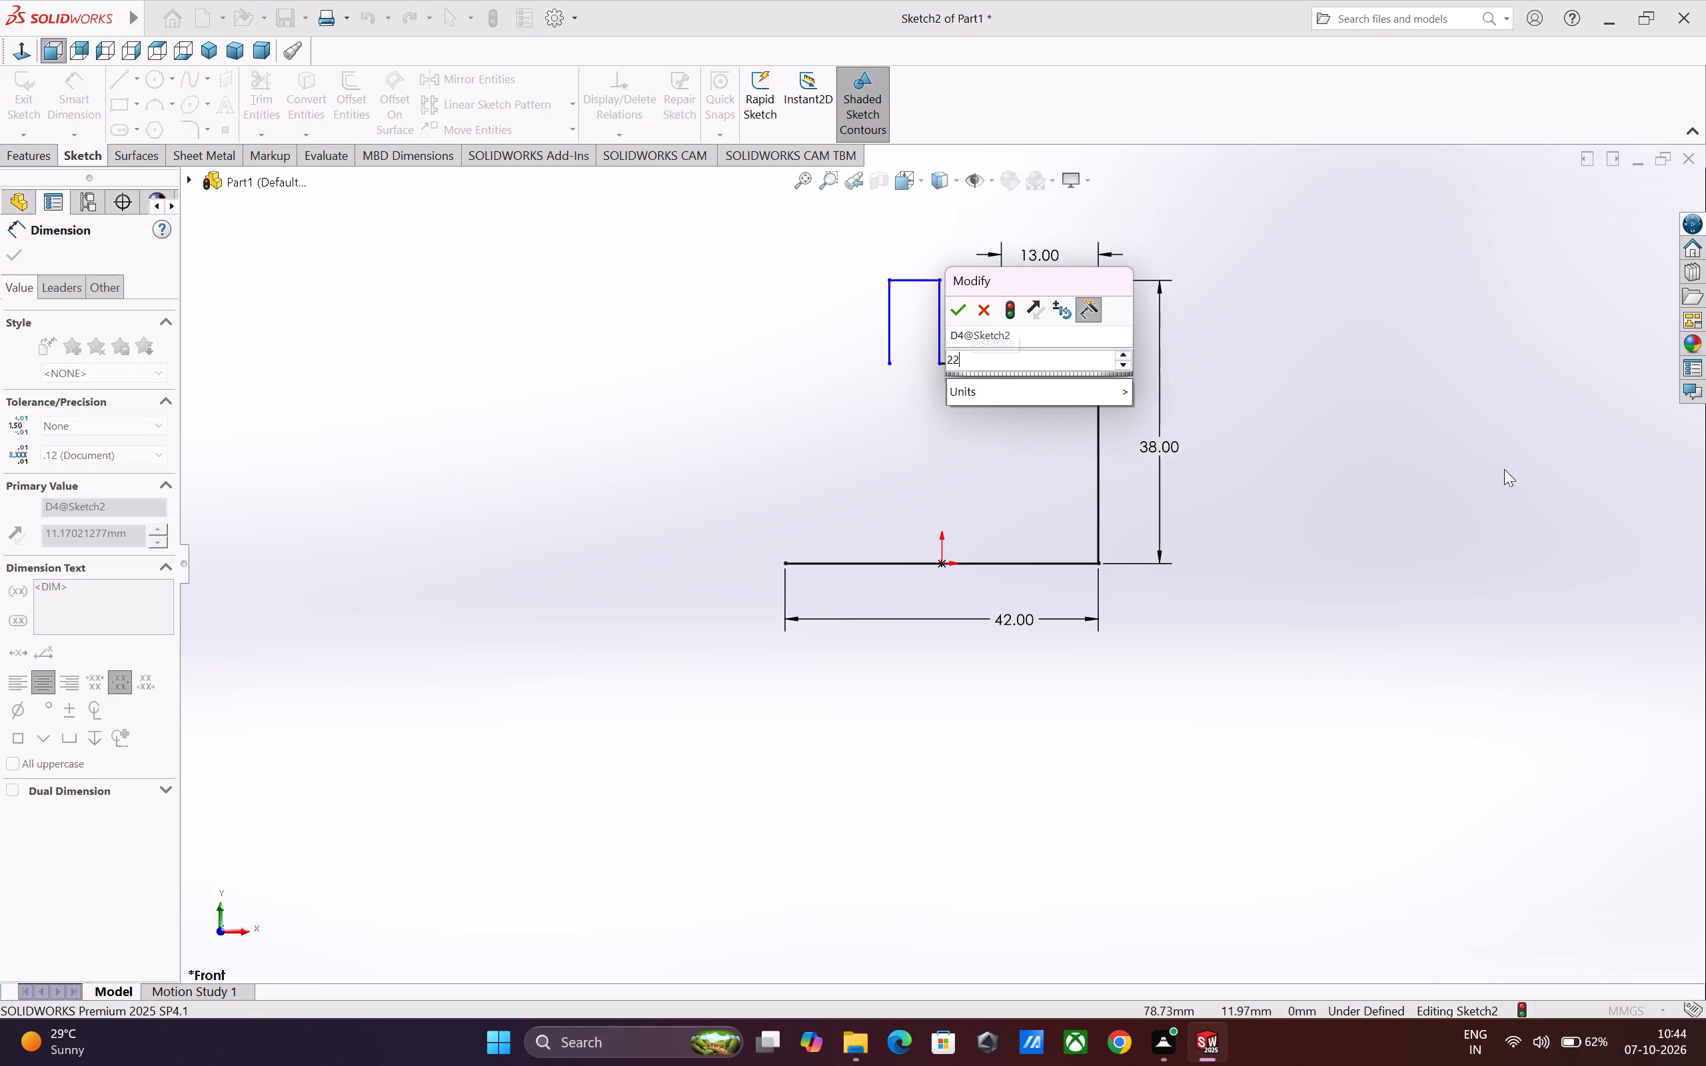
pyautogui.press('Return')
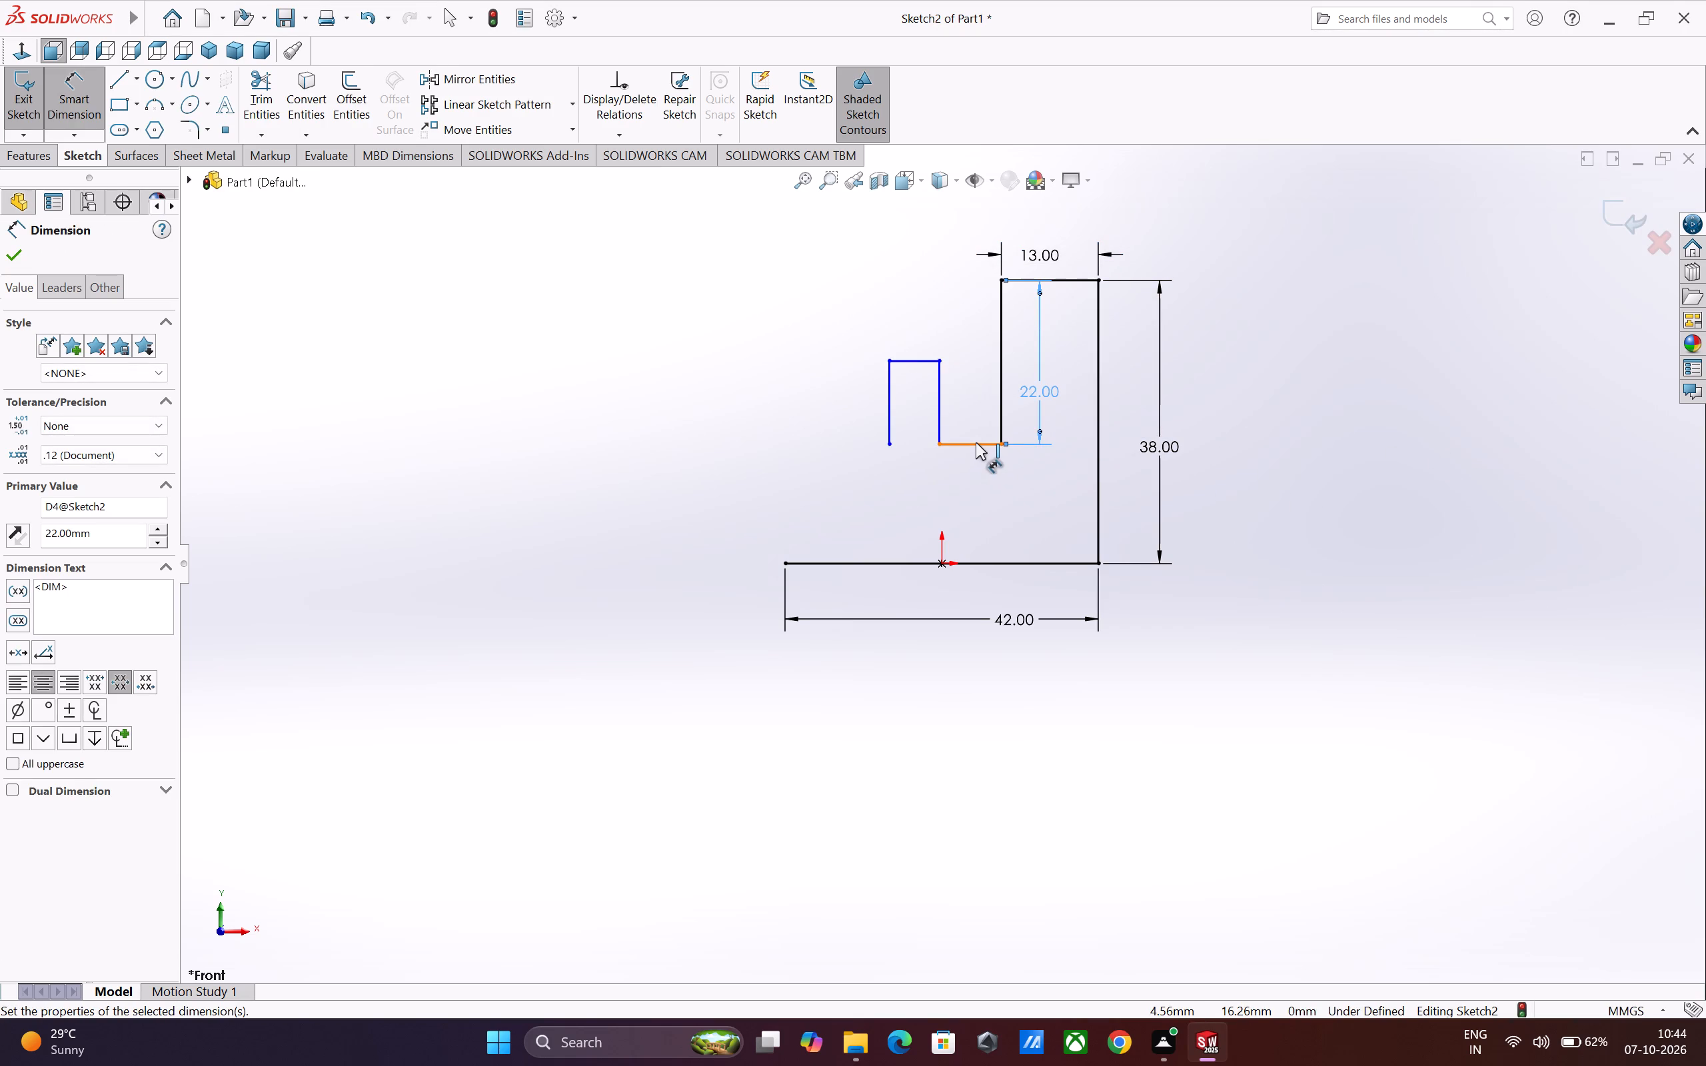
pyautogui.click(974, 443)
pyautogui.click(975, 469)
pyautogui.press('1')
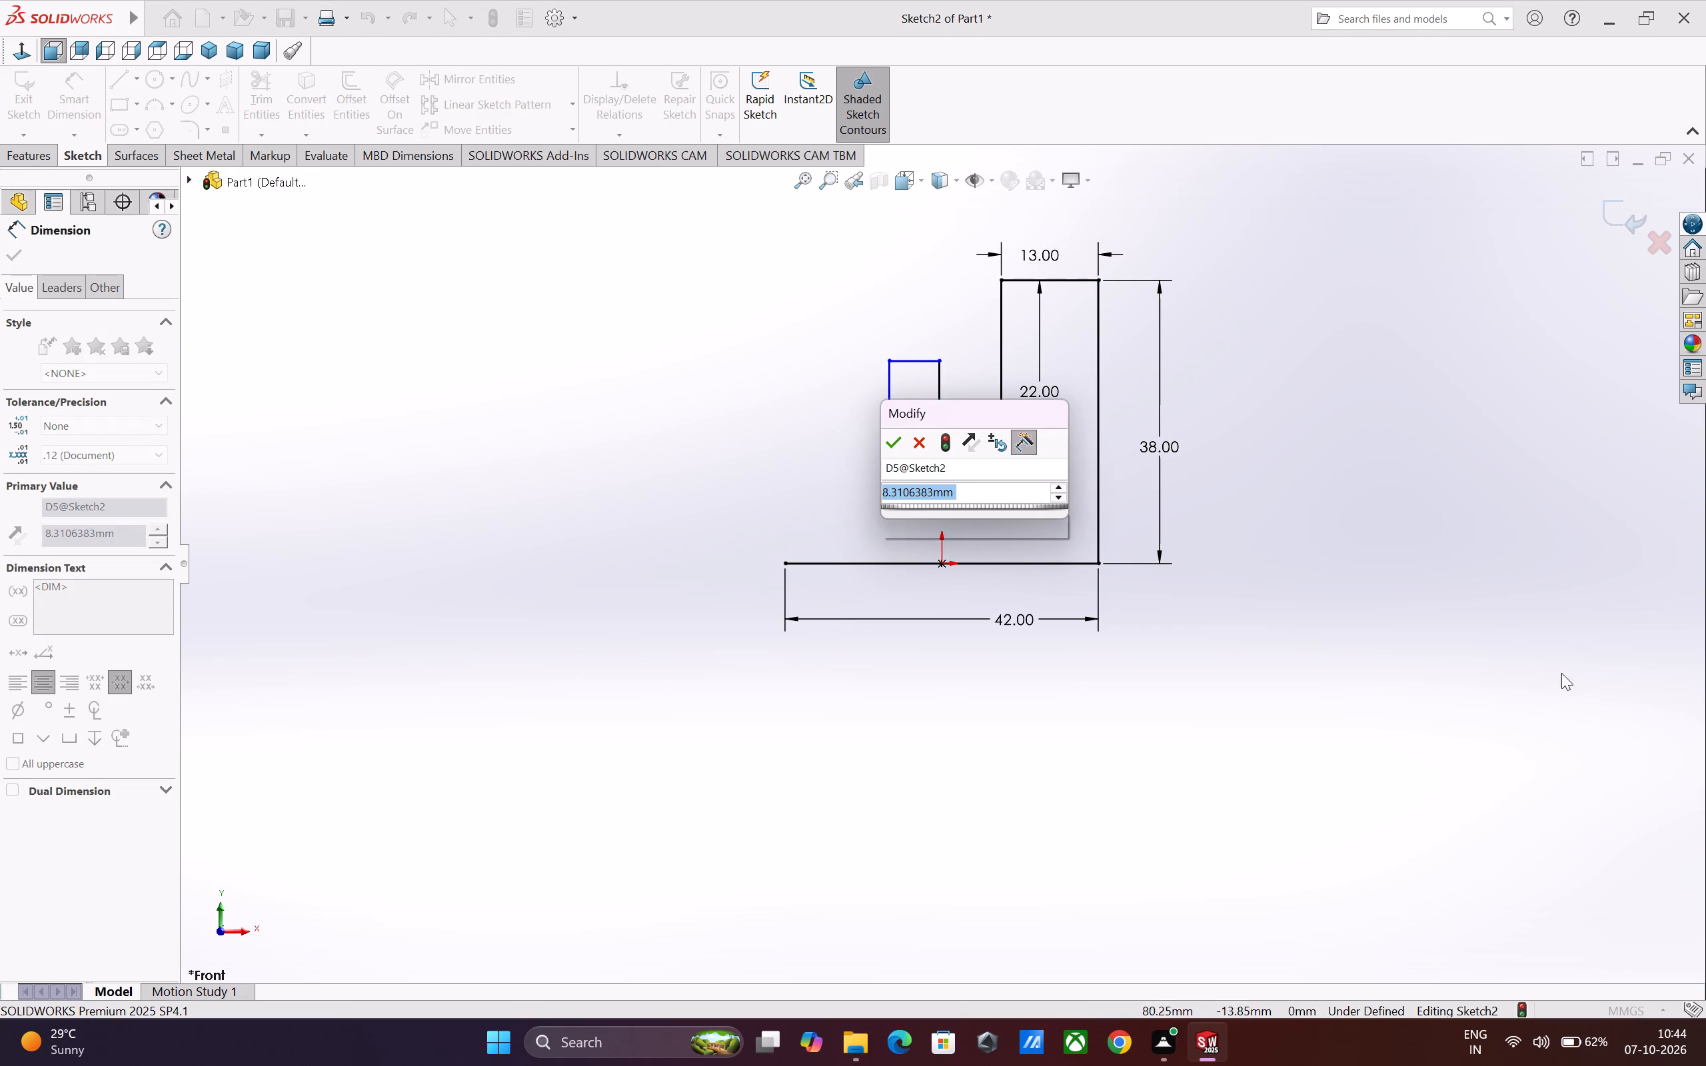
pyautogui.press('6')
pyautogui.press('Return')
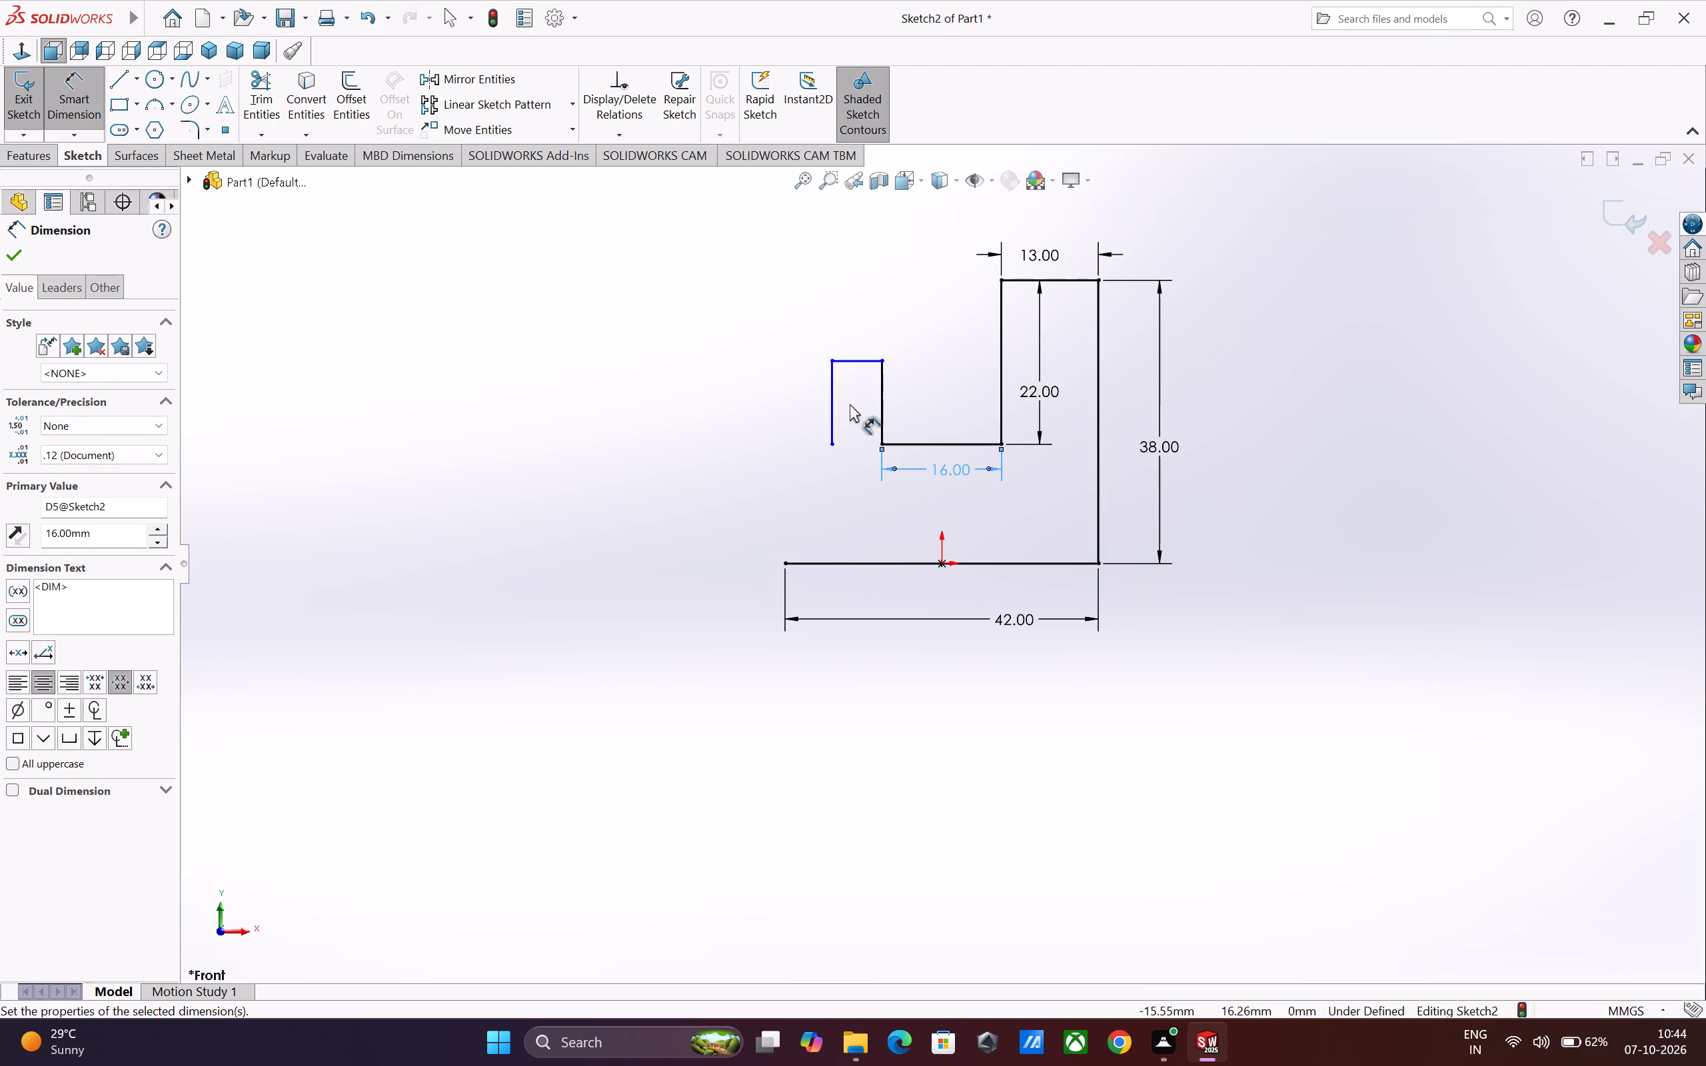
# Dimension the left-hand upright's top edge to 13 mm and its slot-side vertical edge to 22 mm.
pyautogui.click(858, 359)
pyautogui.click(859, 311)
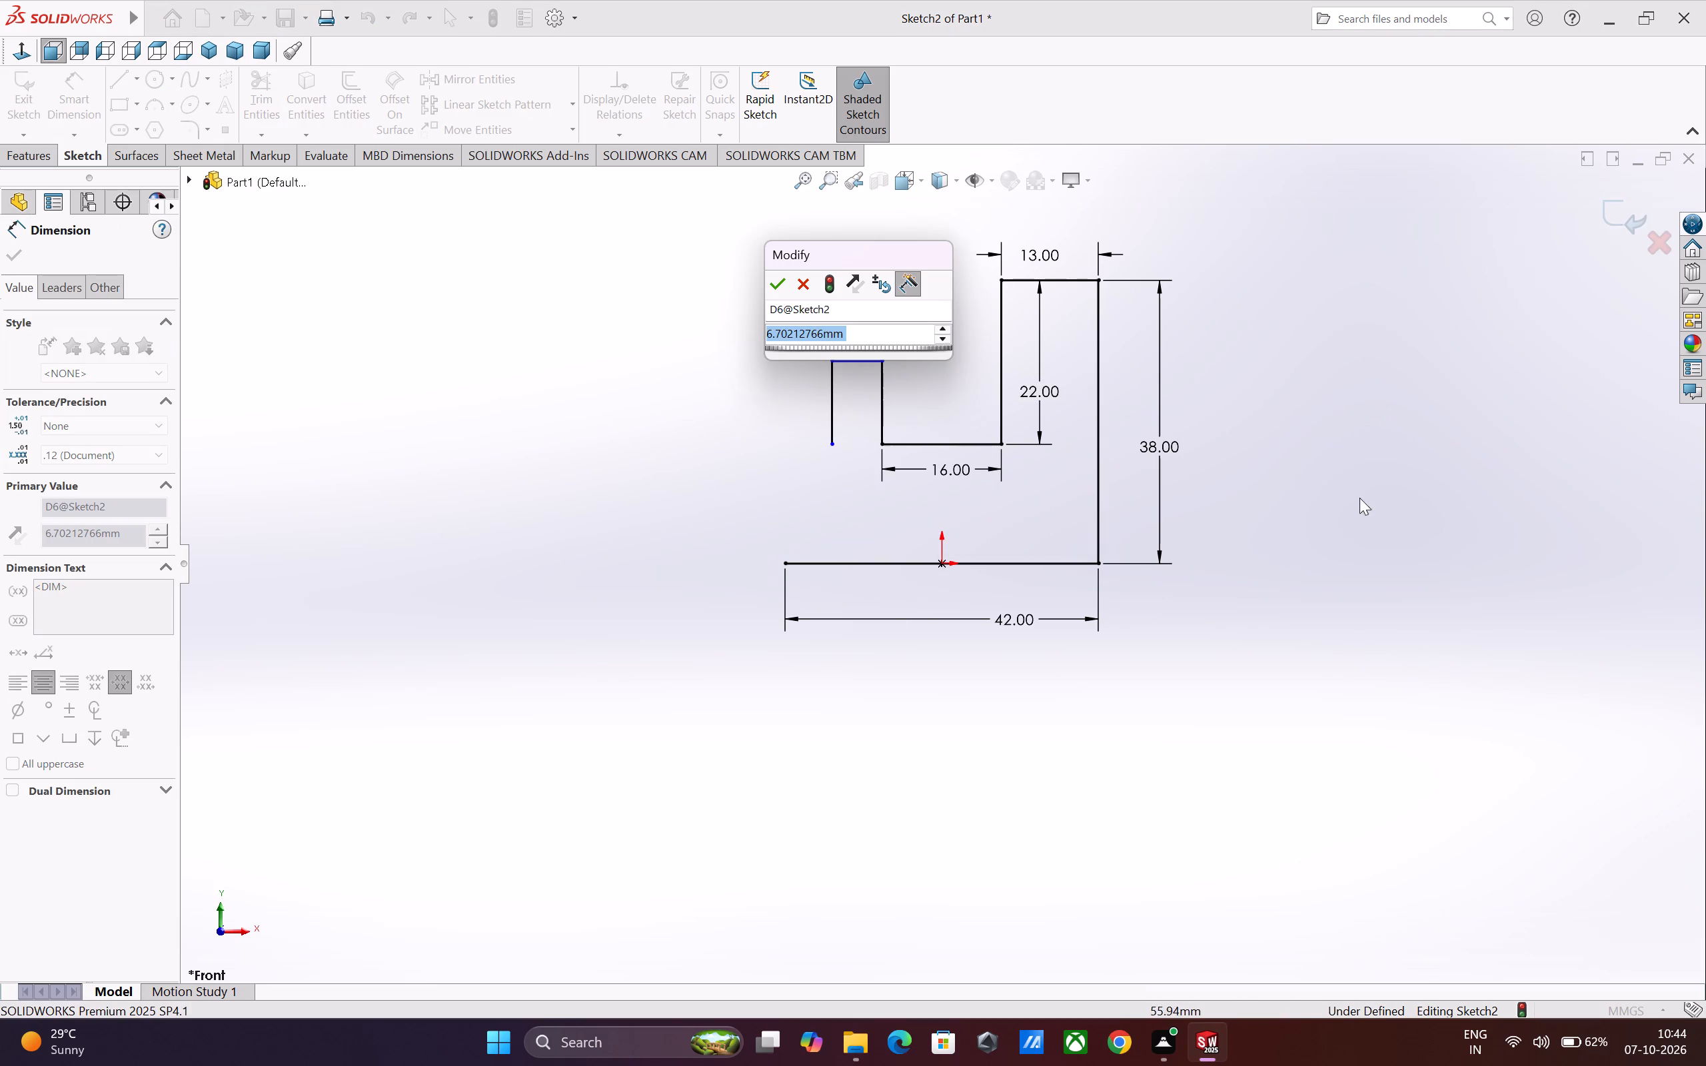
pyautogui.press('1')
pyautogui.press('3')
pyautogui.press('Return')
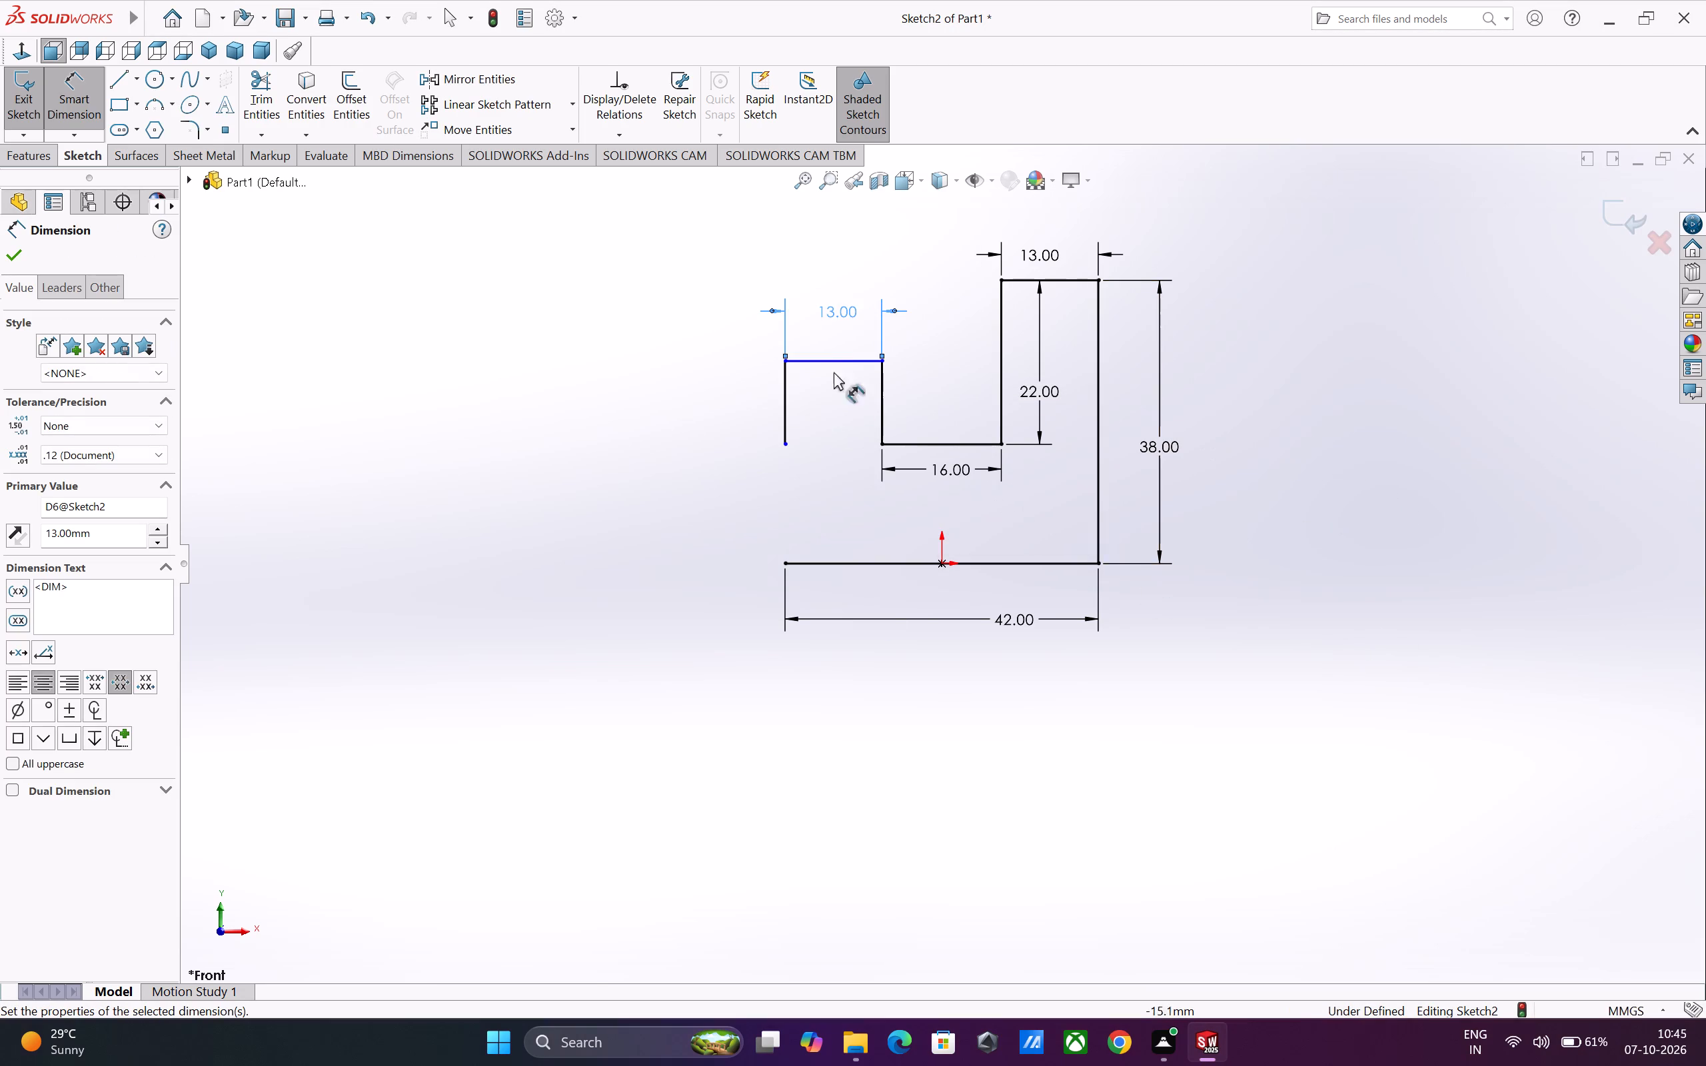
pyautogui.click(881, 396)
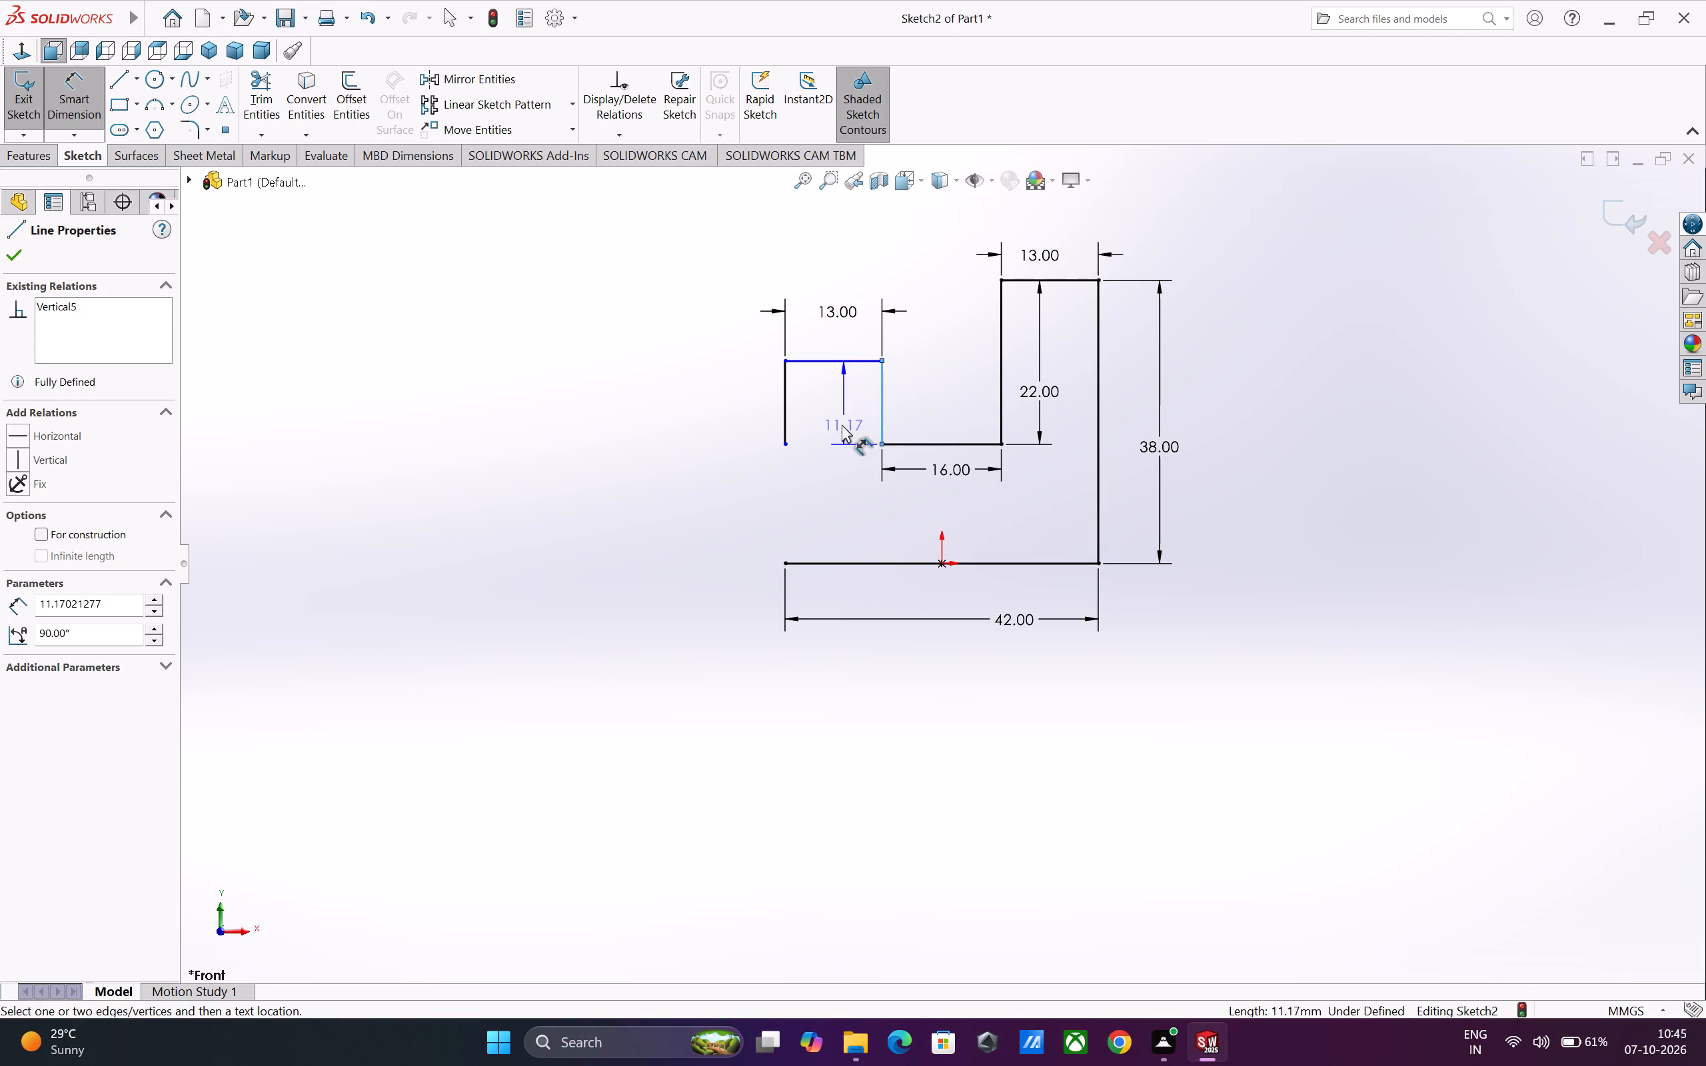
pyautogui.click(840, 424)
pyautogui.press('2')
pyautogui.press('2')
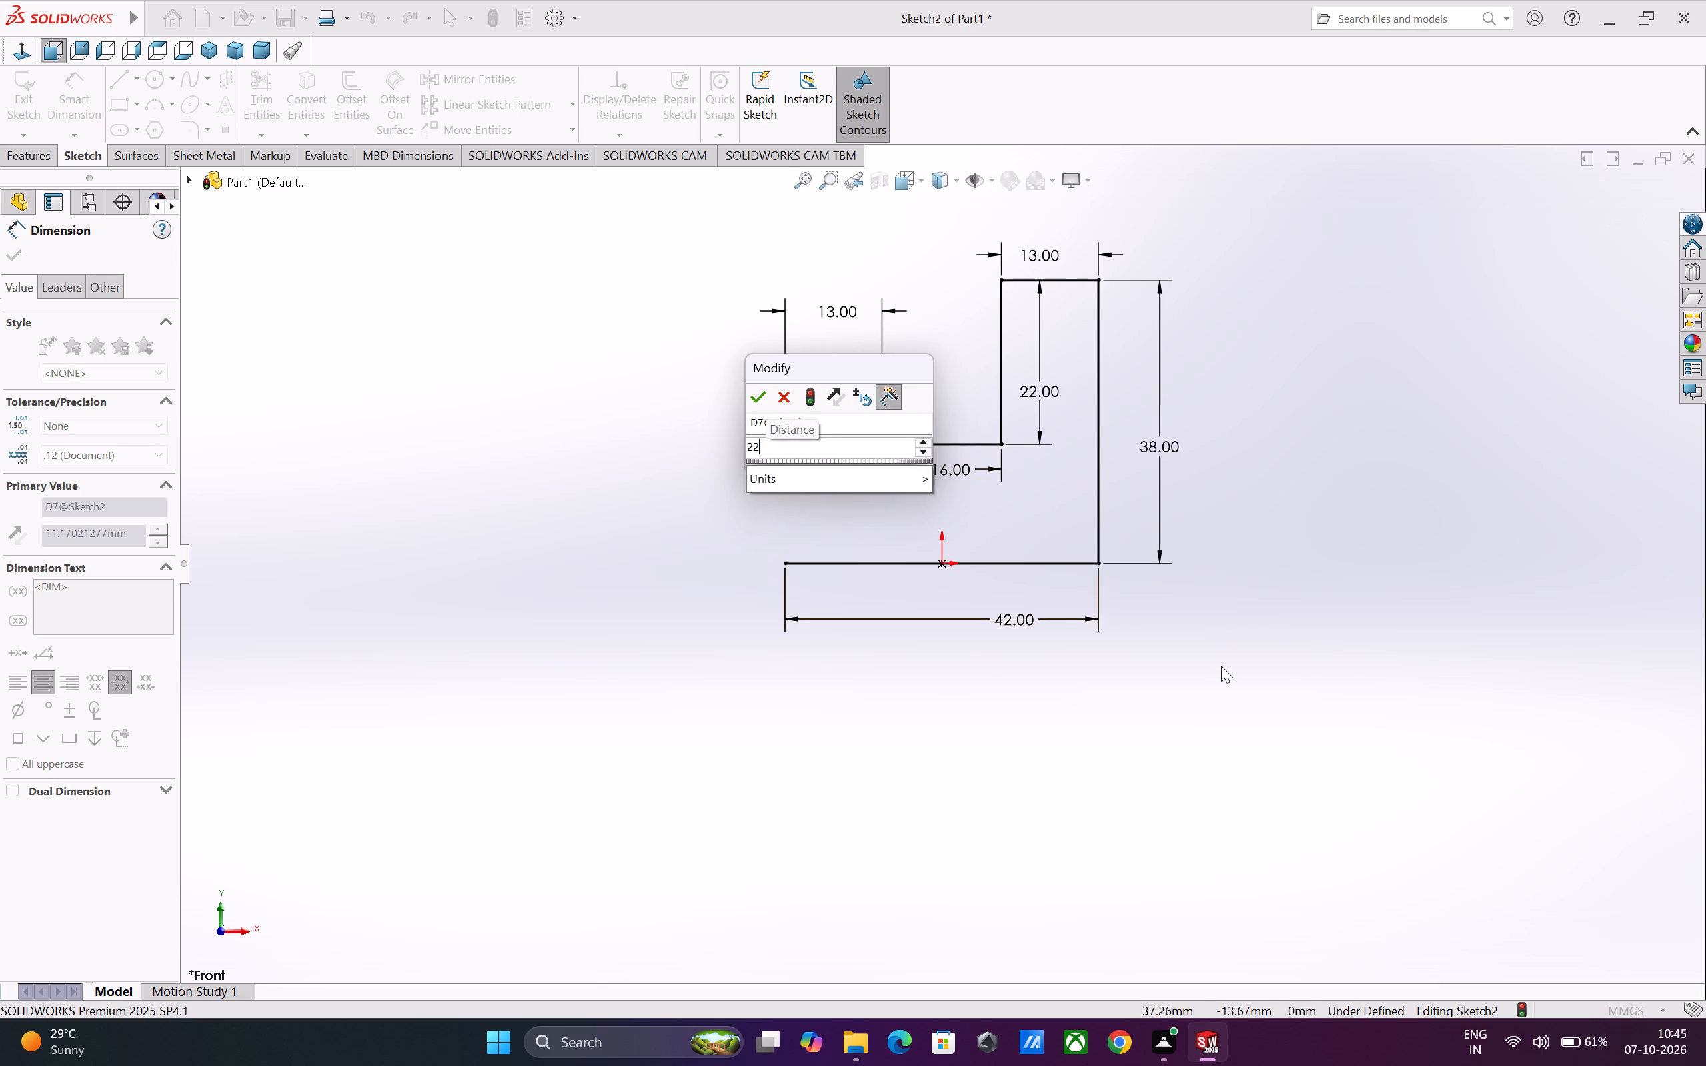
pyautogui.press('Return')
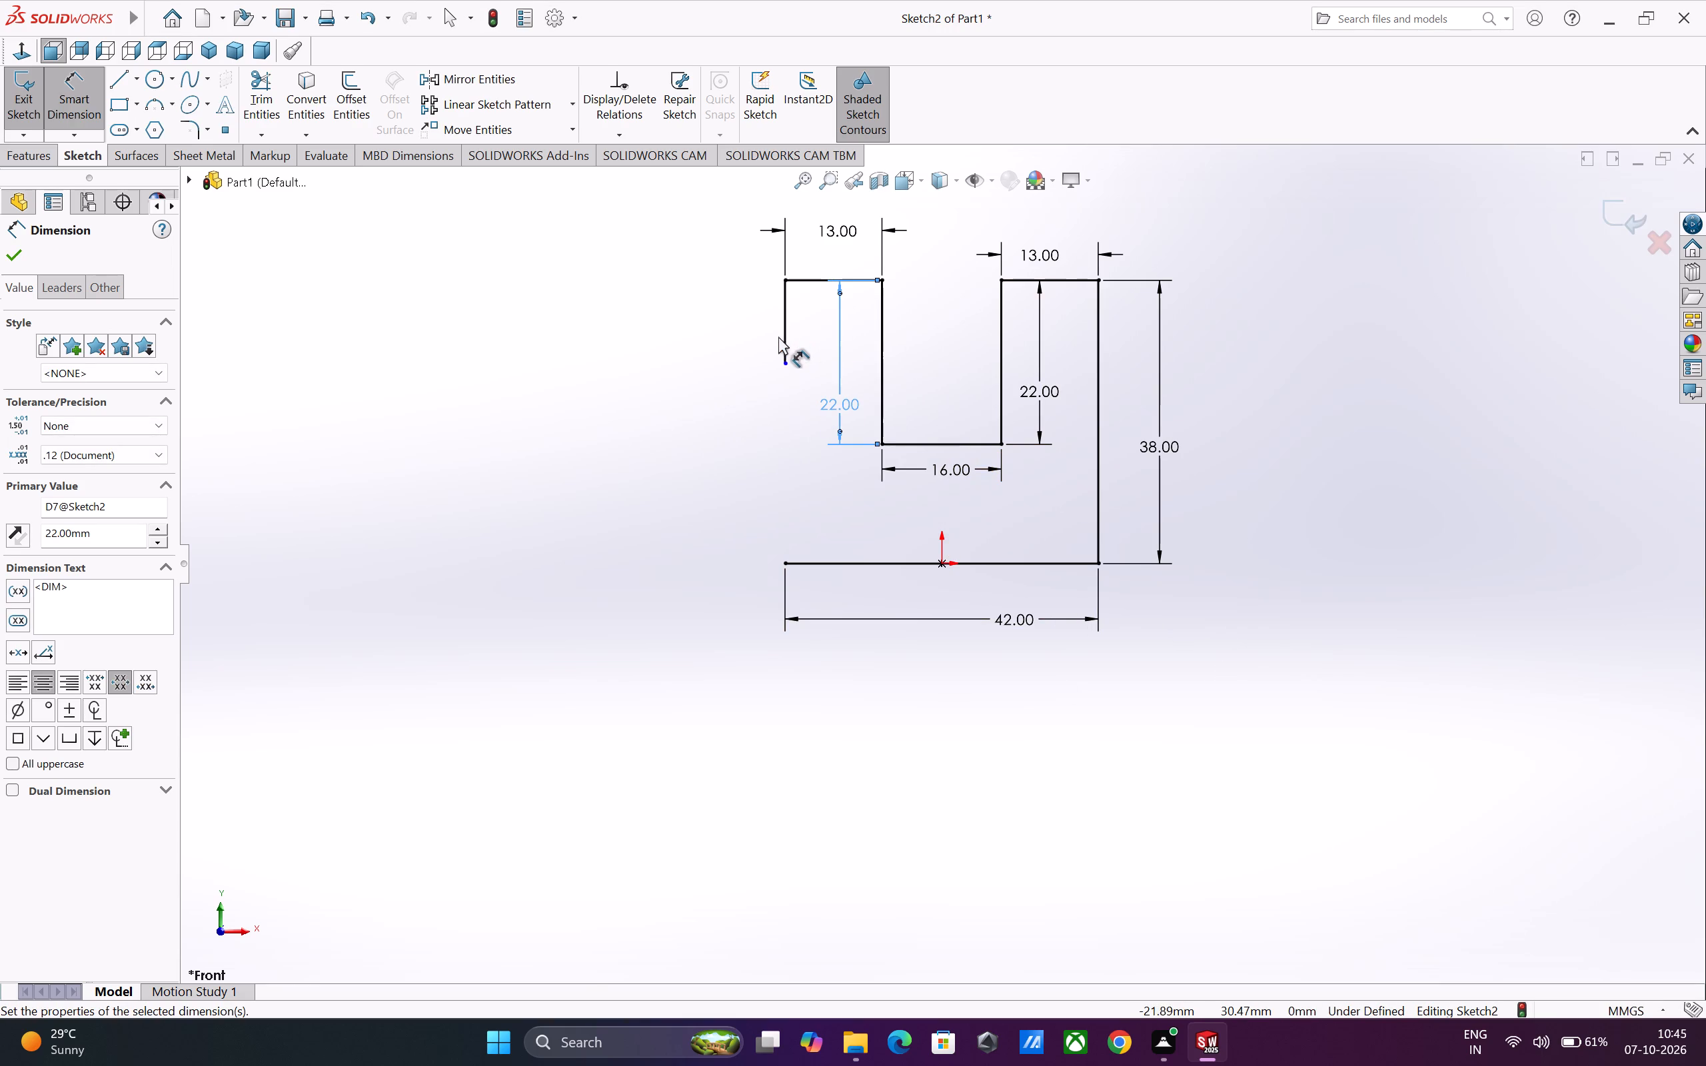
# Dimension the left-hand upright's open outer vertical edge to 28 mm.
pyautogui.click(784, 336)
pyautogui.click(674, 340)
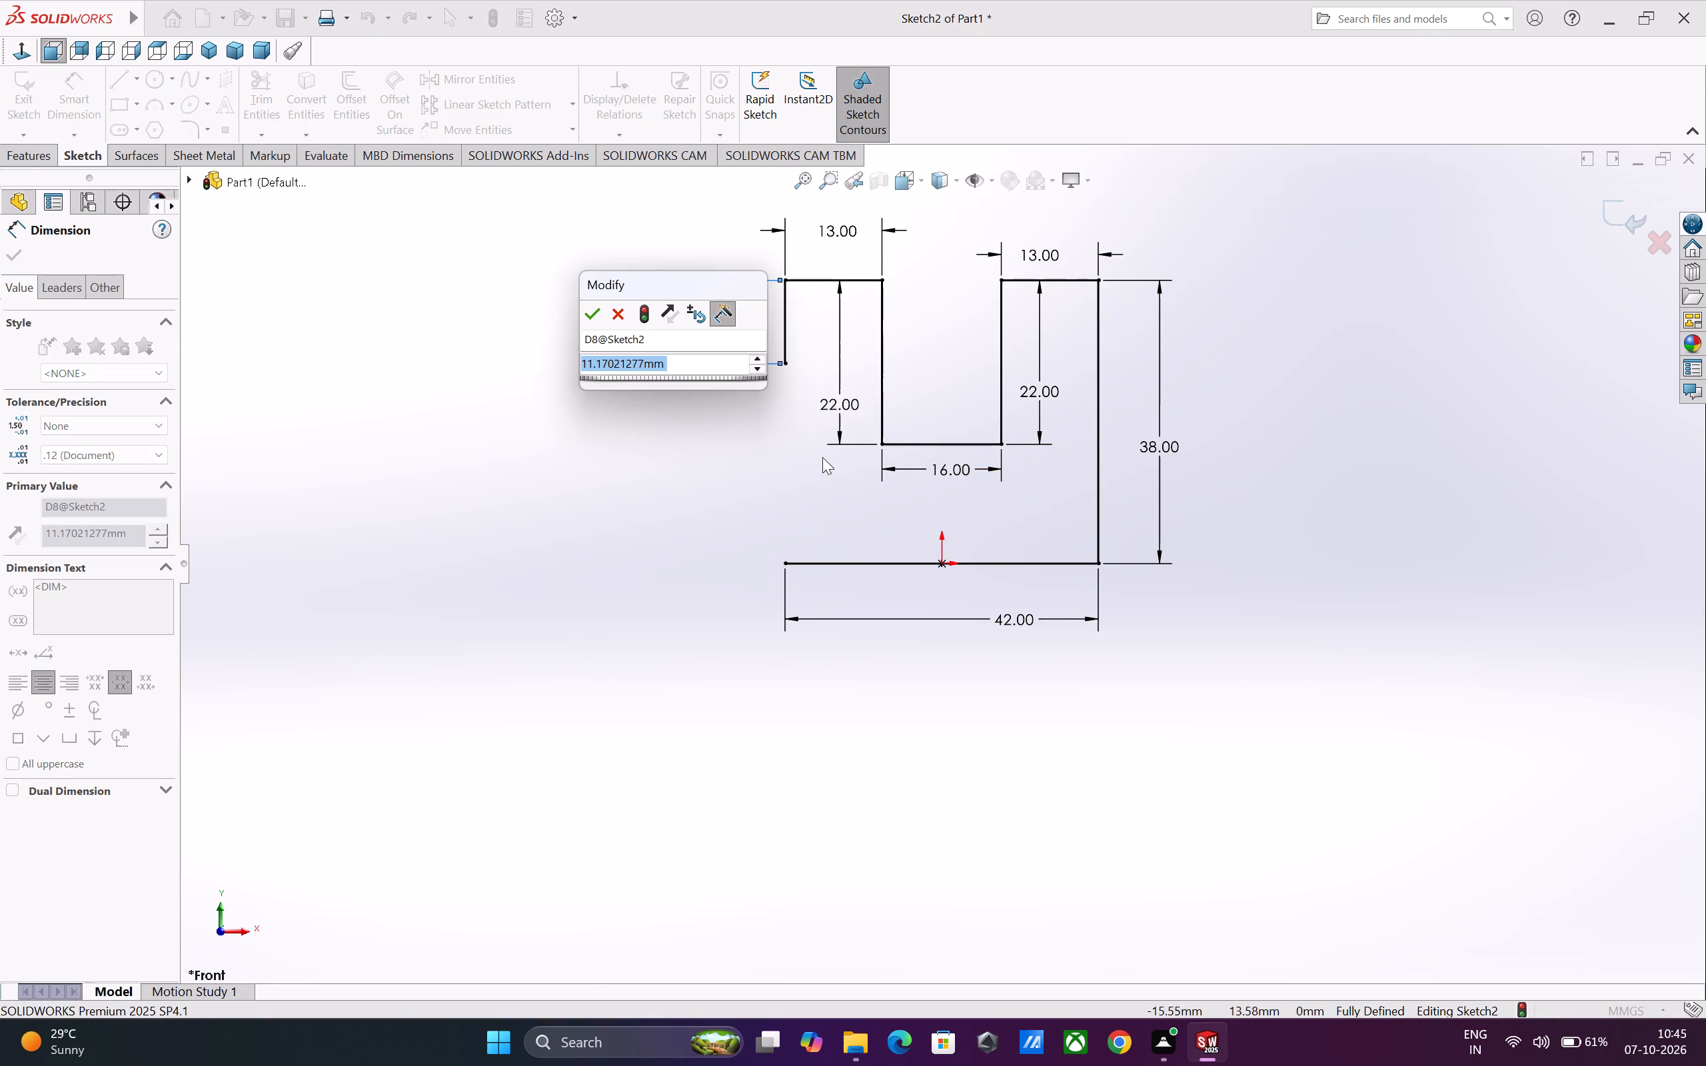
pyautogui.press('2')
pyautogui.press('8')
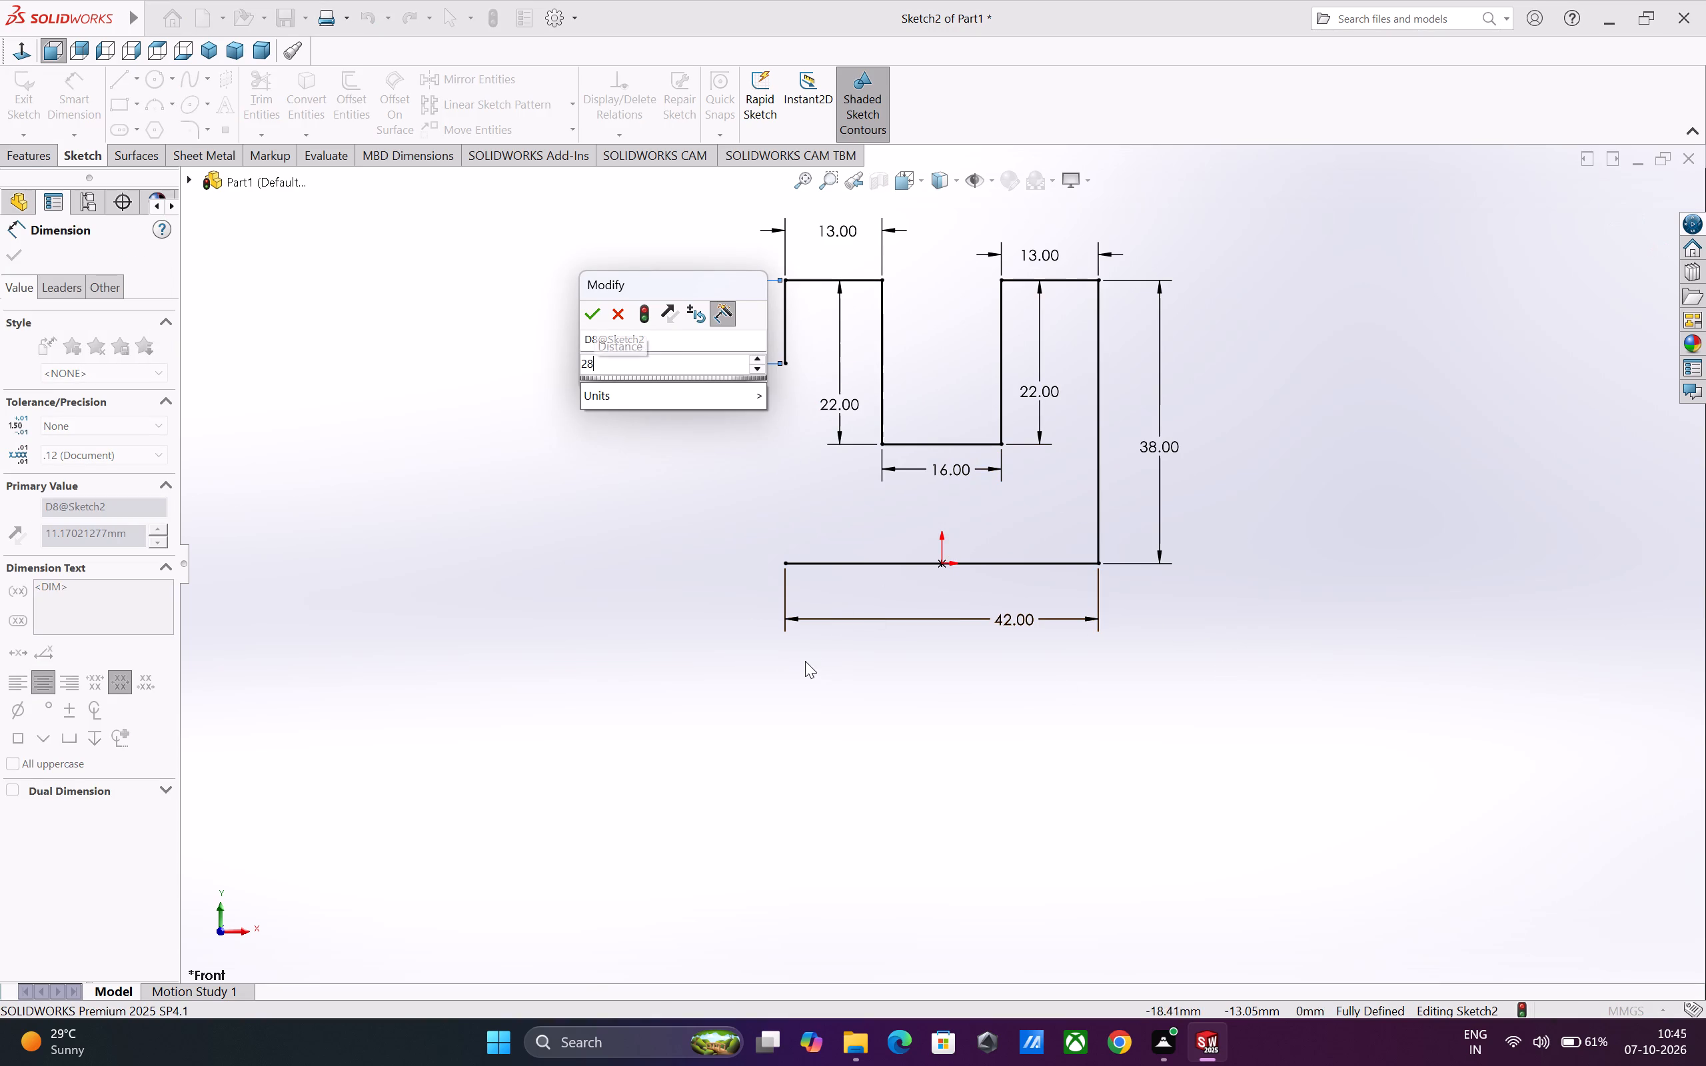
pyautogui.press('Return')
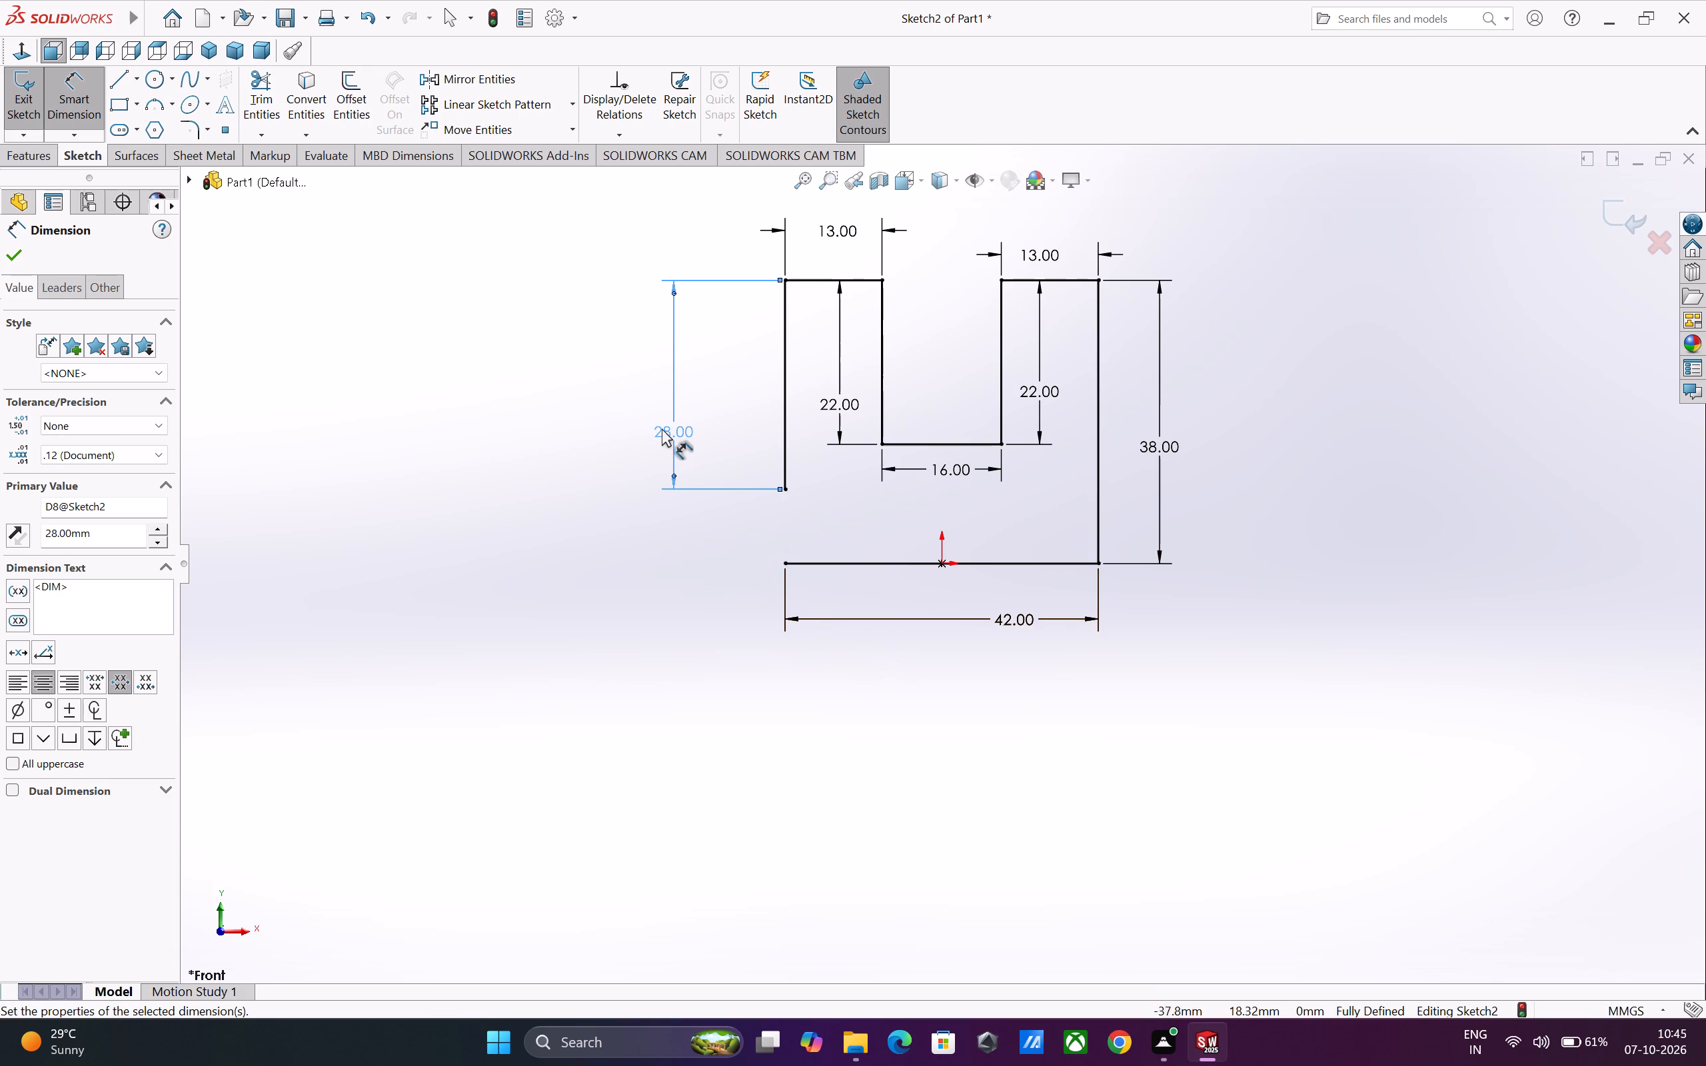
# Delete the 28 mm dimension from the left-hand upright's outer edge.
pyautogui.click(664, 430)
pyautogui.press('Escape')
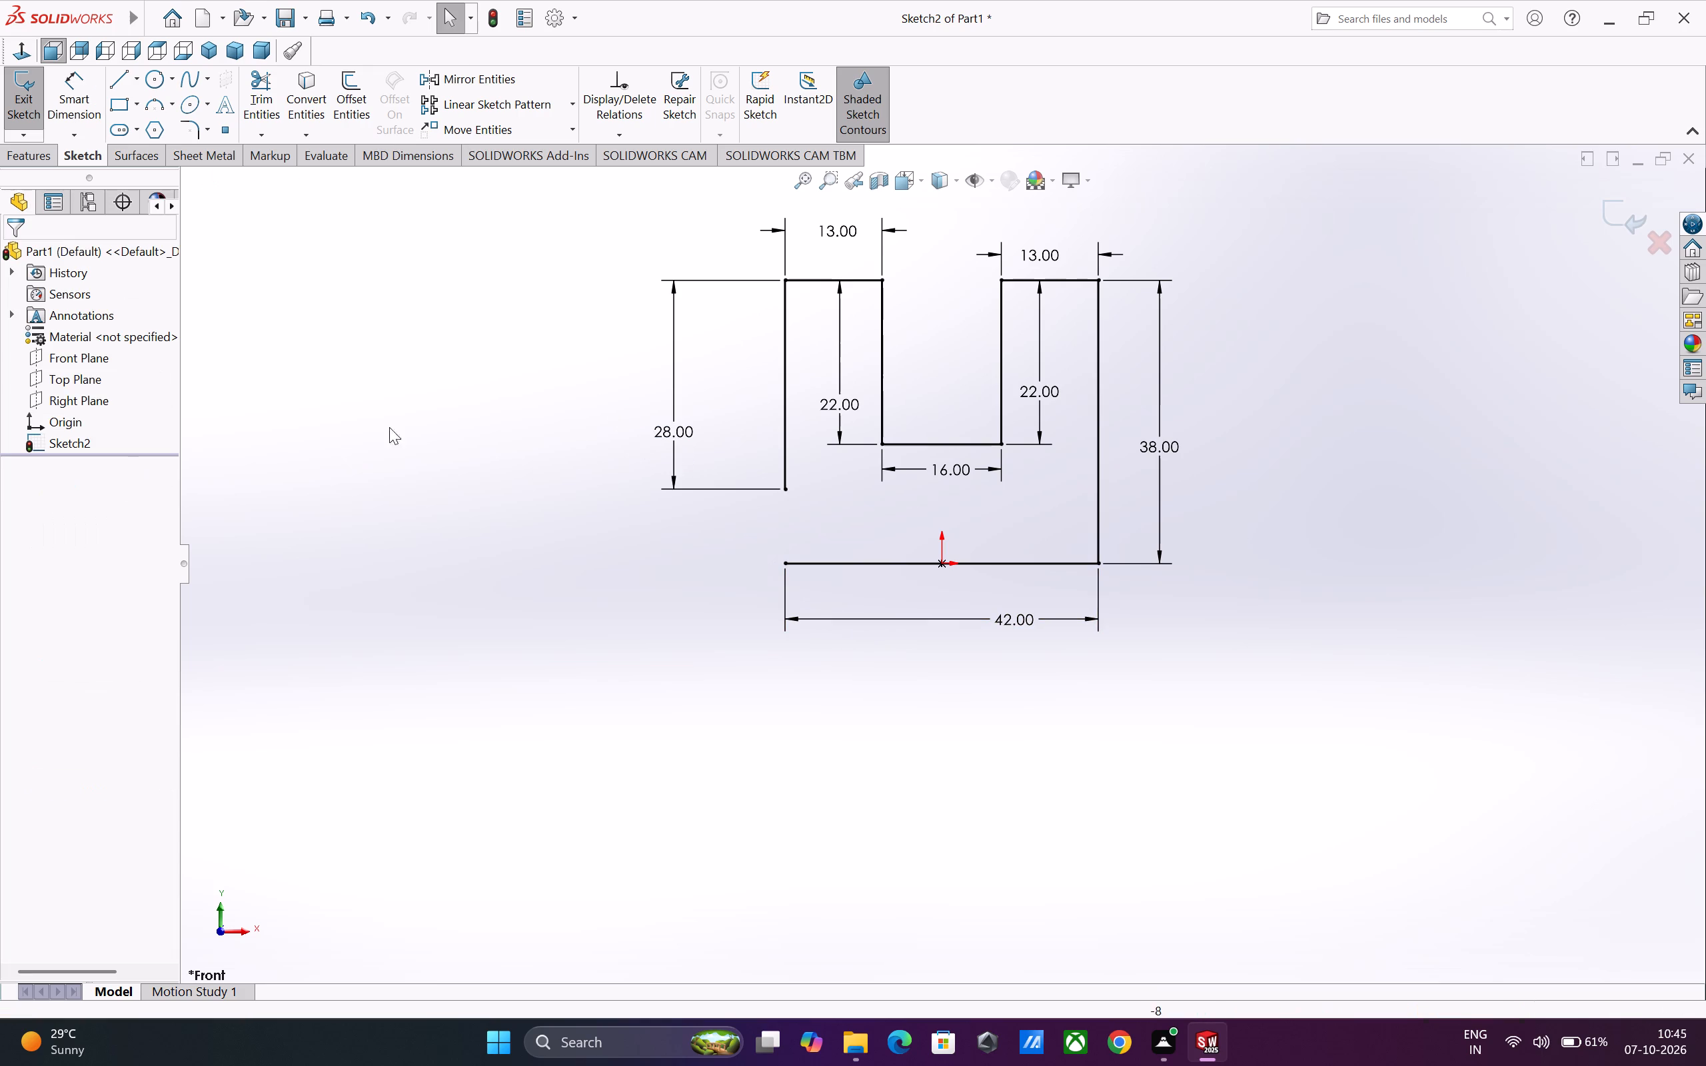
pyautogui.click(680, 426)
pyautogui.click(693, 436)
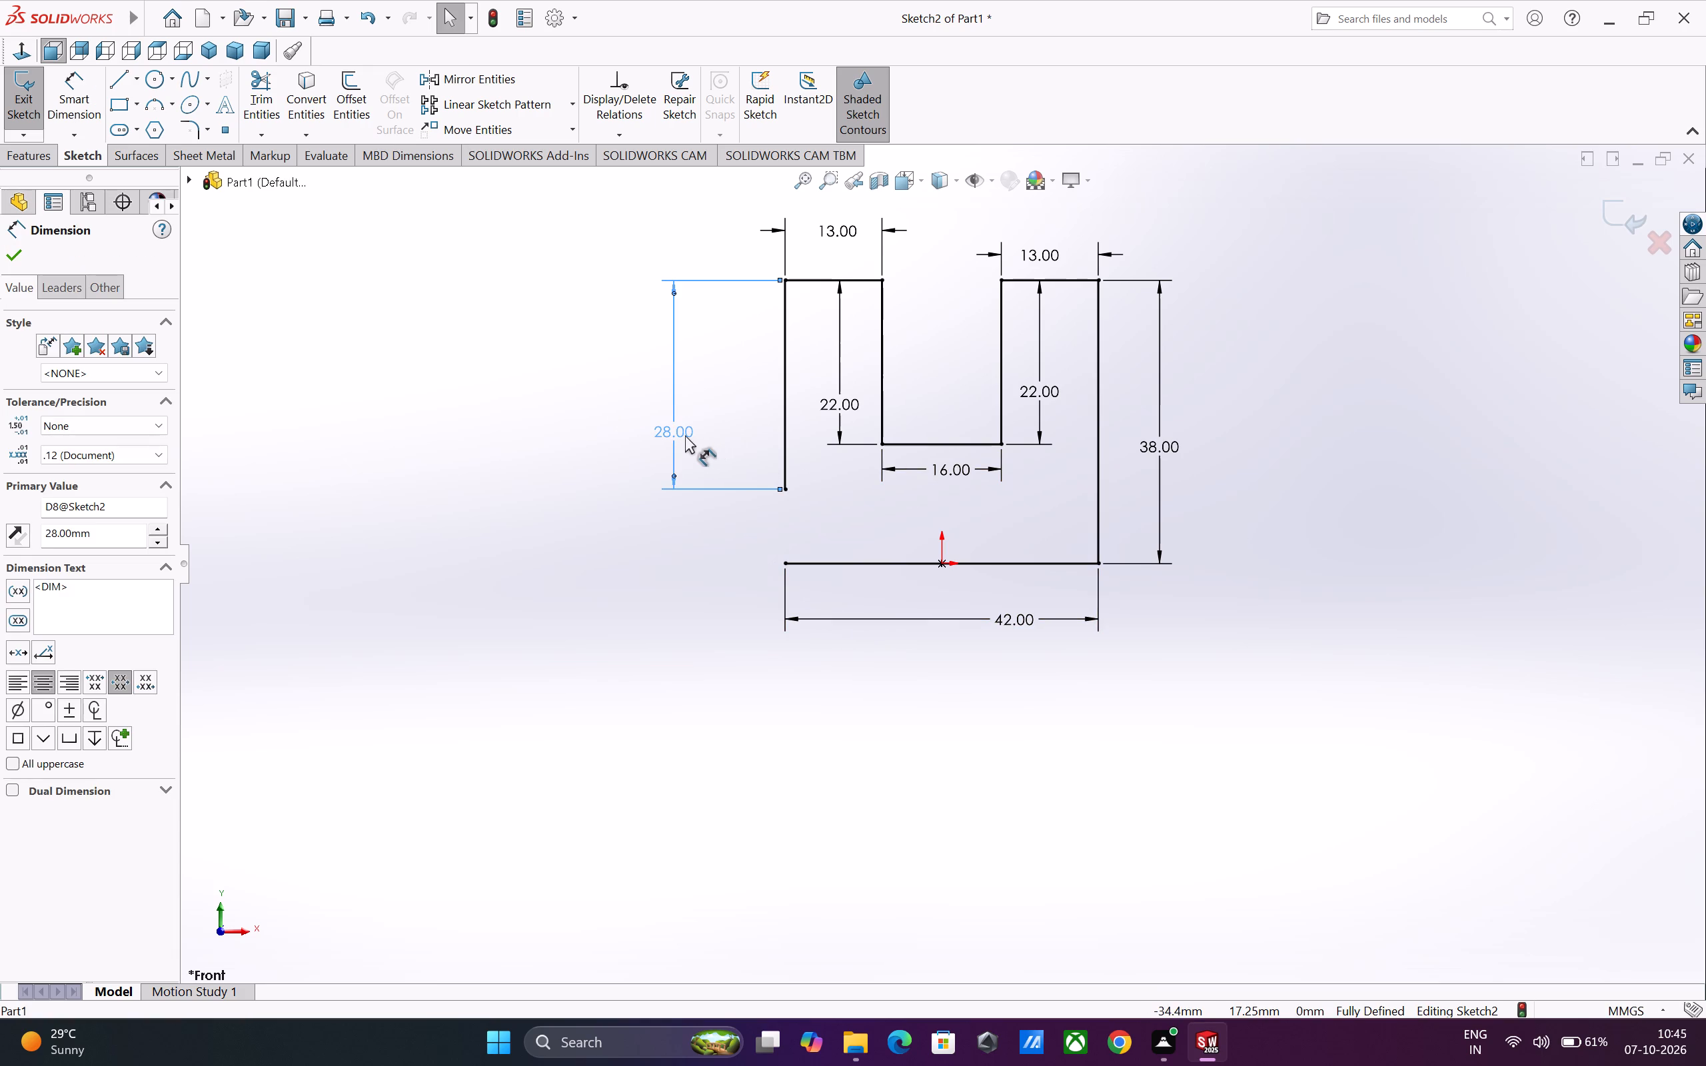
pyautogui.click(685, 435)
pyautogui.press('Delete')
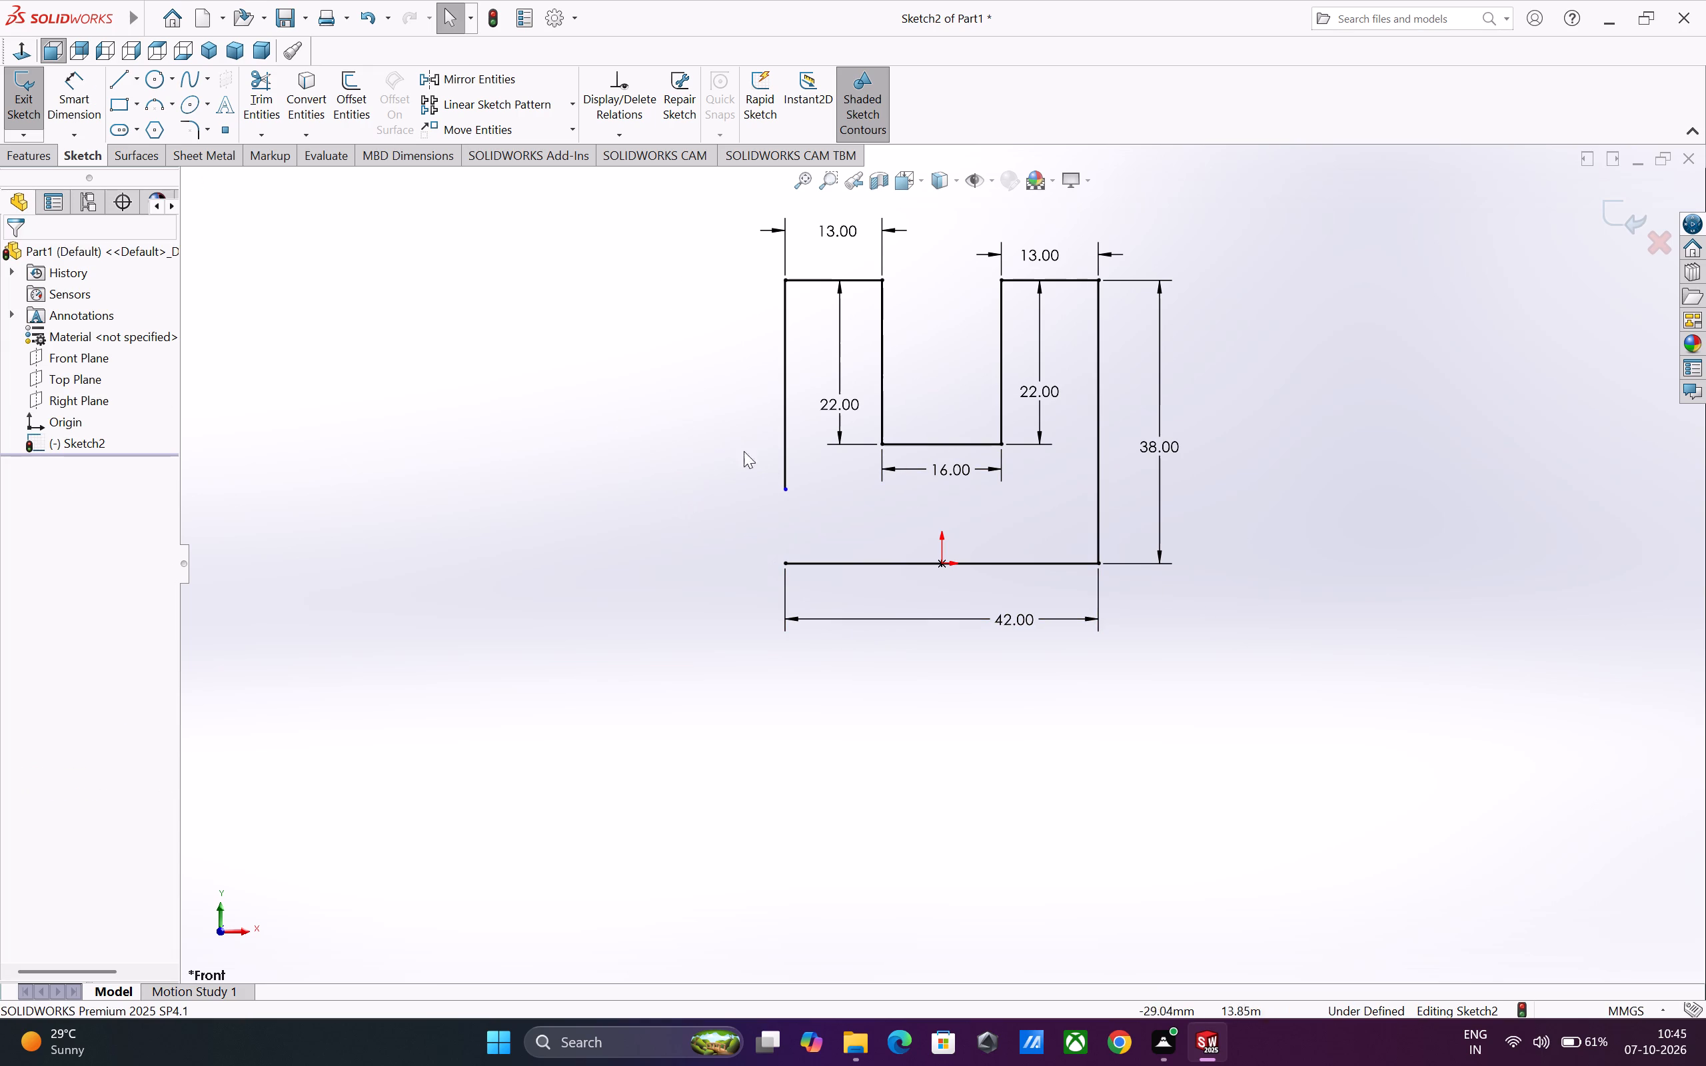
# Replace the short outer left line with a vertical line from the upright's top-left corner to the base line's left end, closing the profile.
pyautogui.click(782, 438)
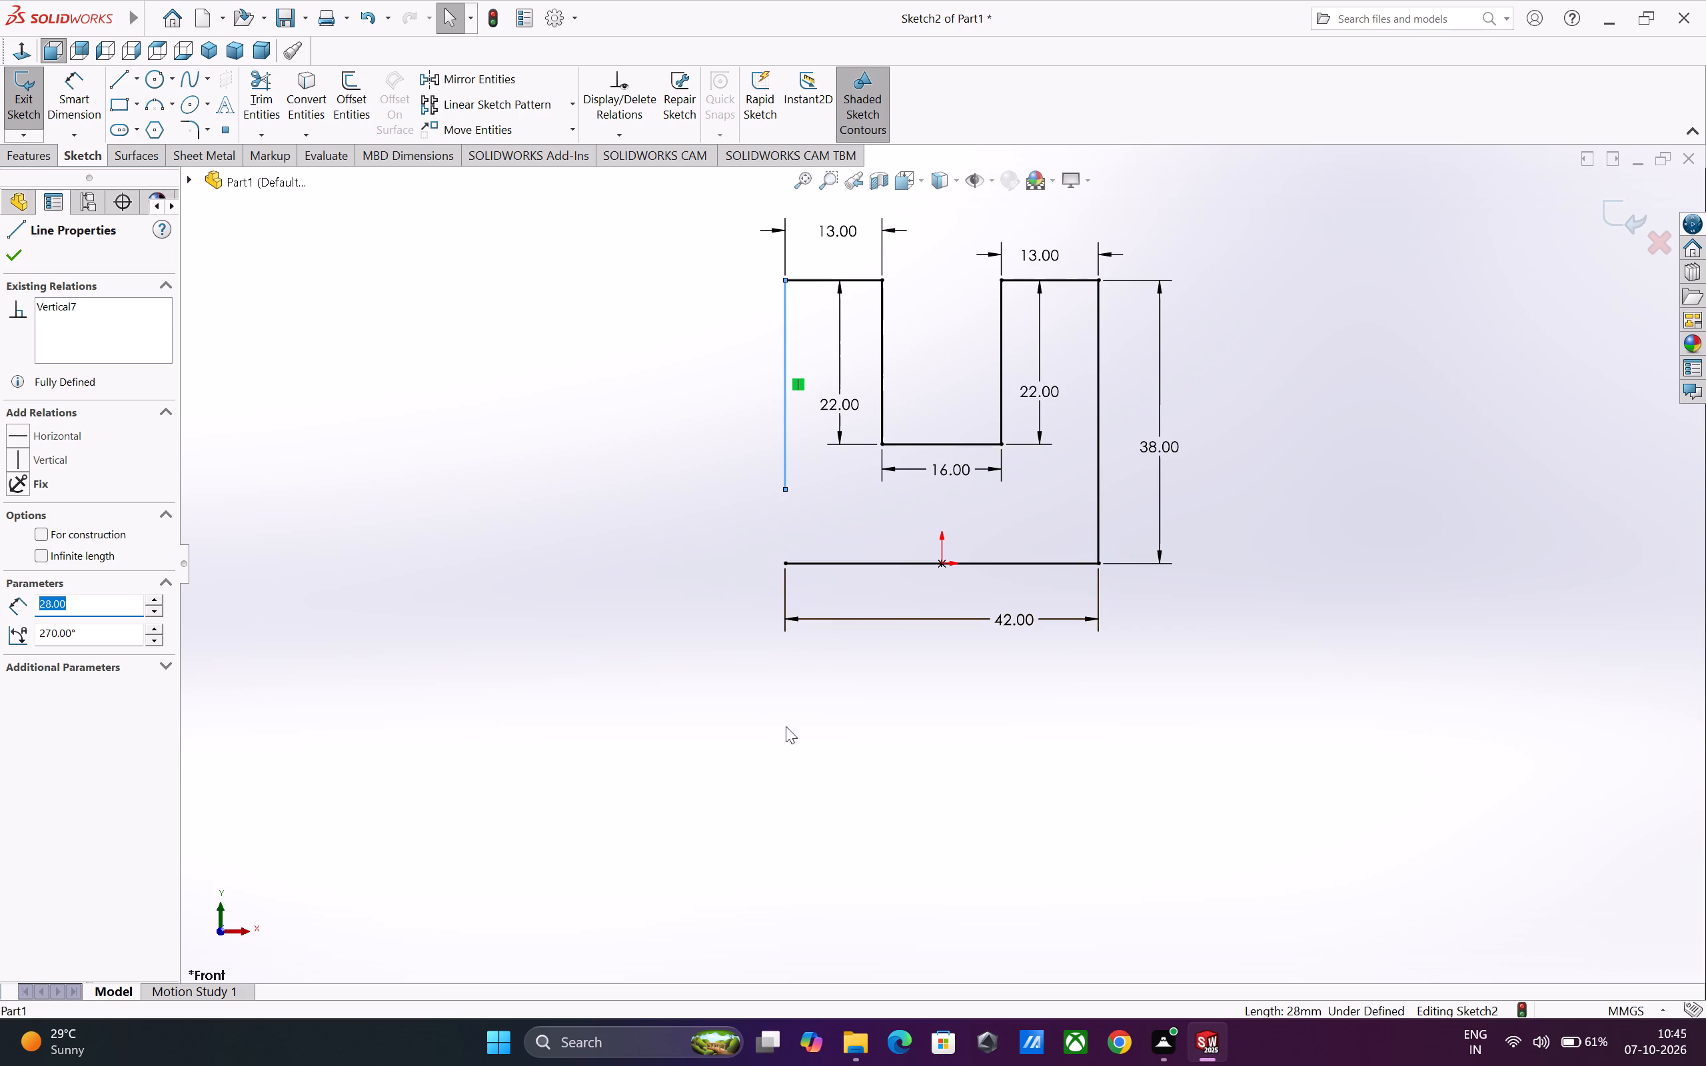
pyautogui.press('Delete')
pyautogui.click(116, 85)
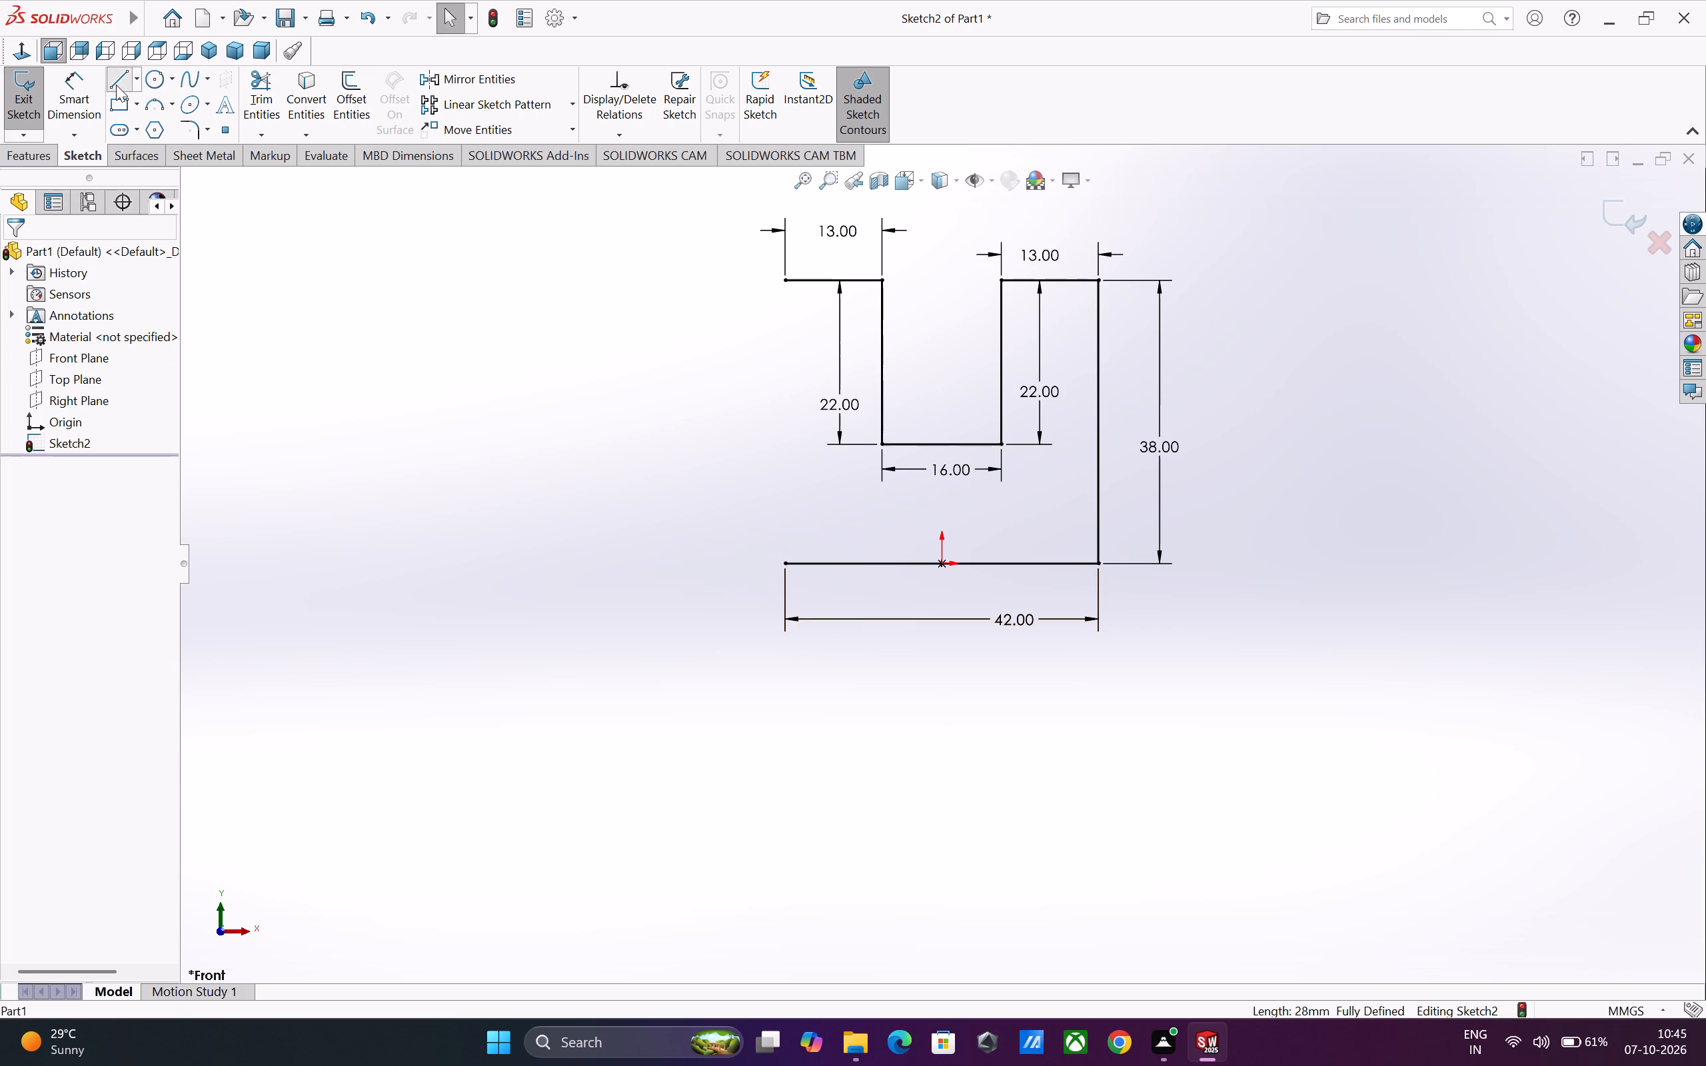
pyautogui.click(786, 281)
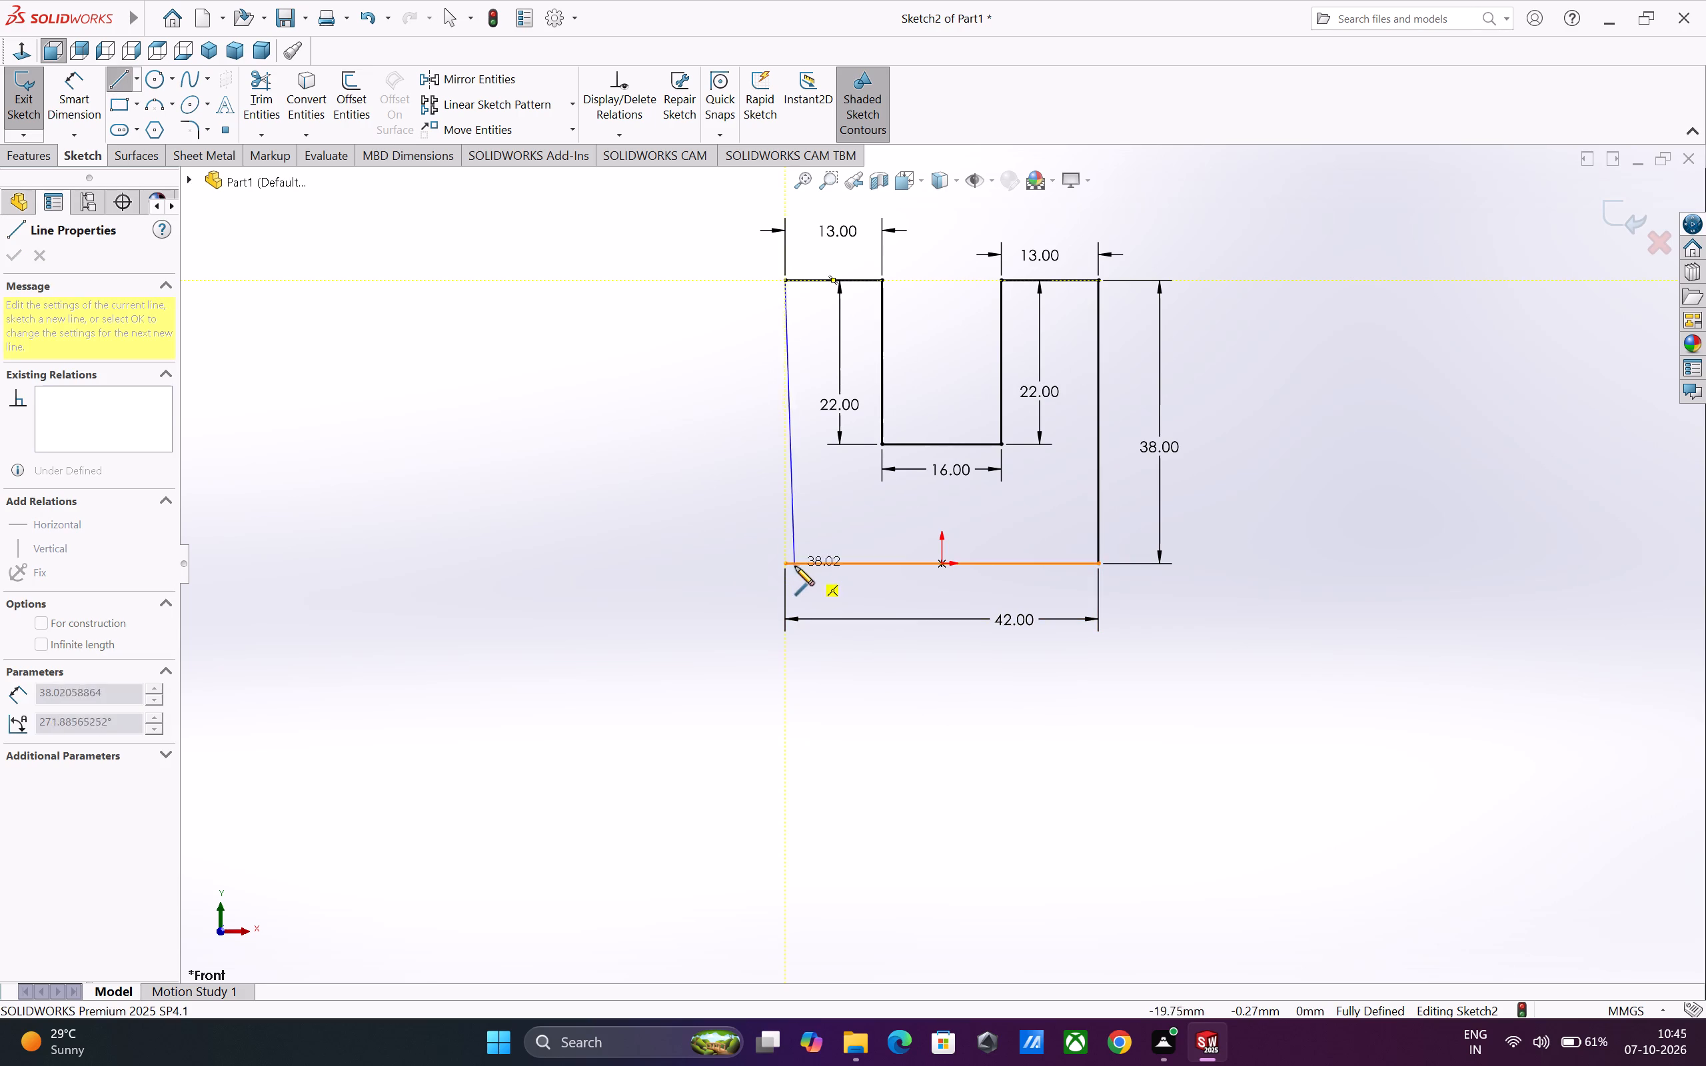
pyautogui.click(787, 563)
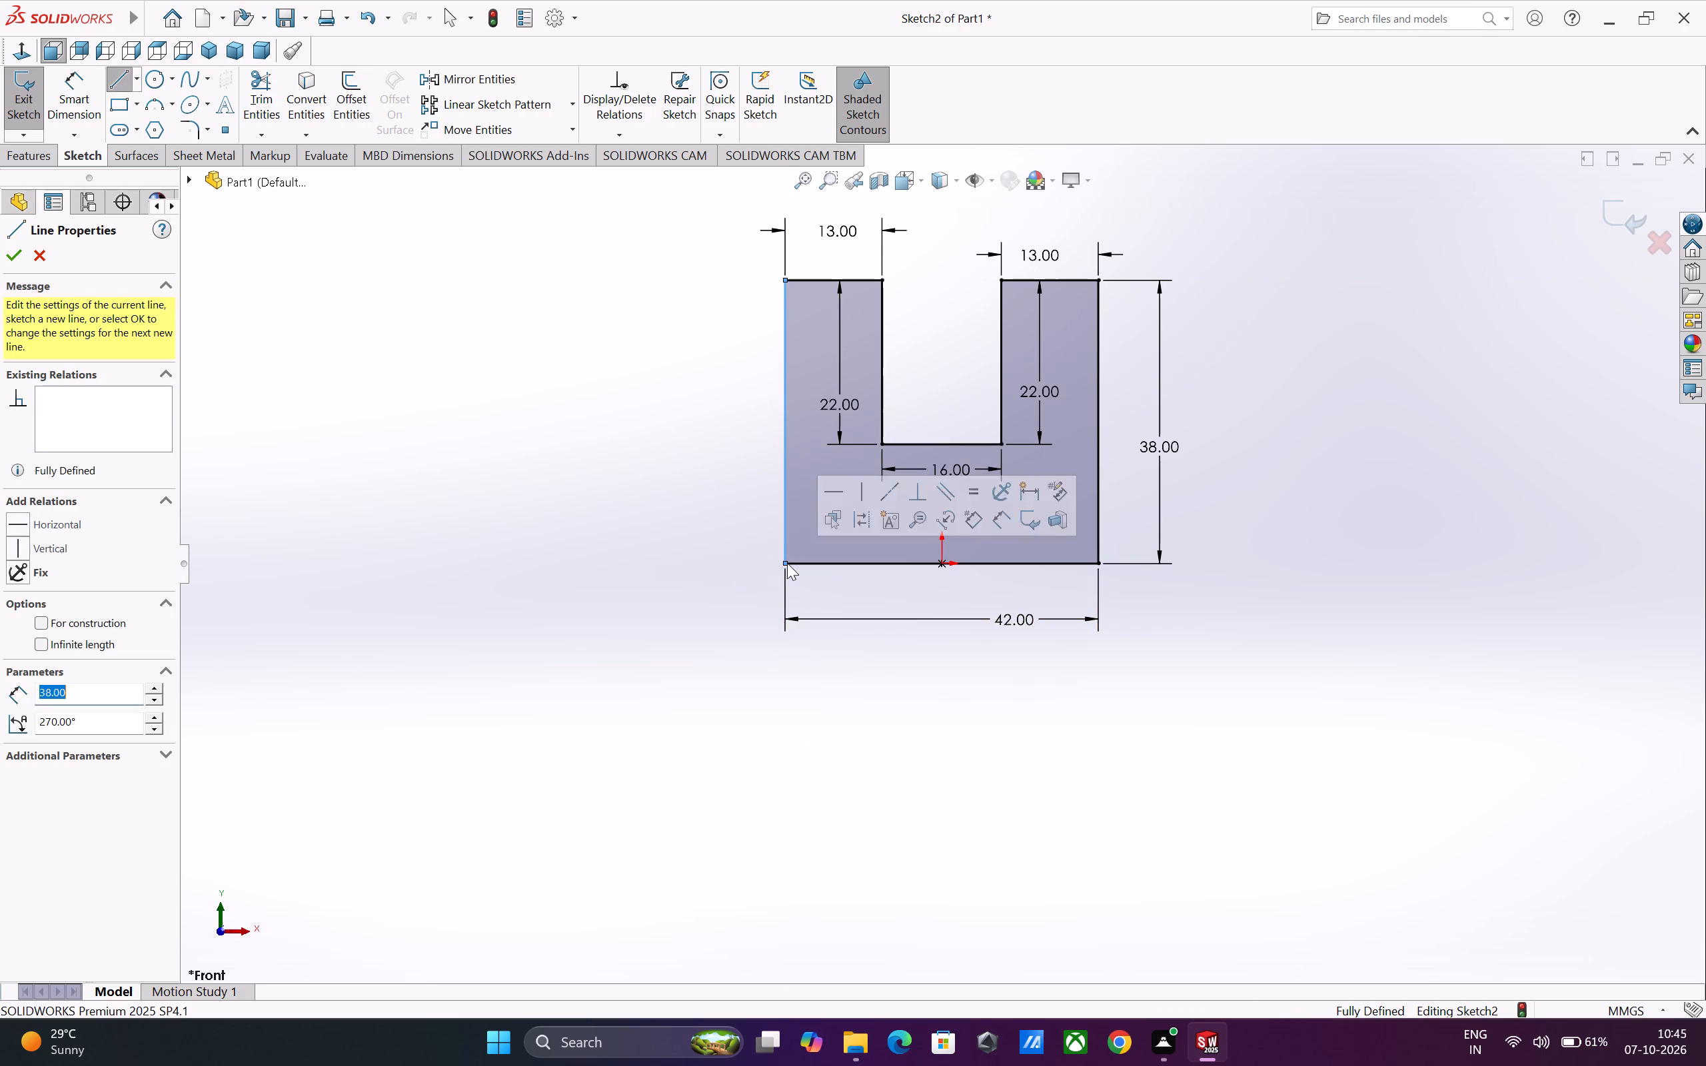
pyautogui.middleClick(674, 518)
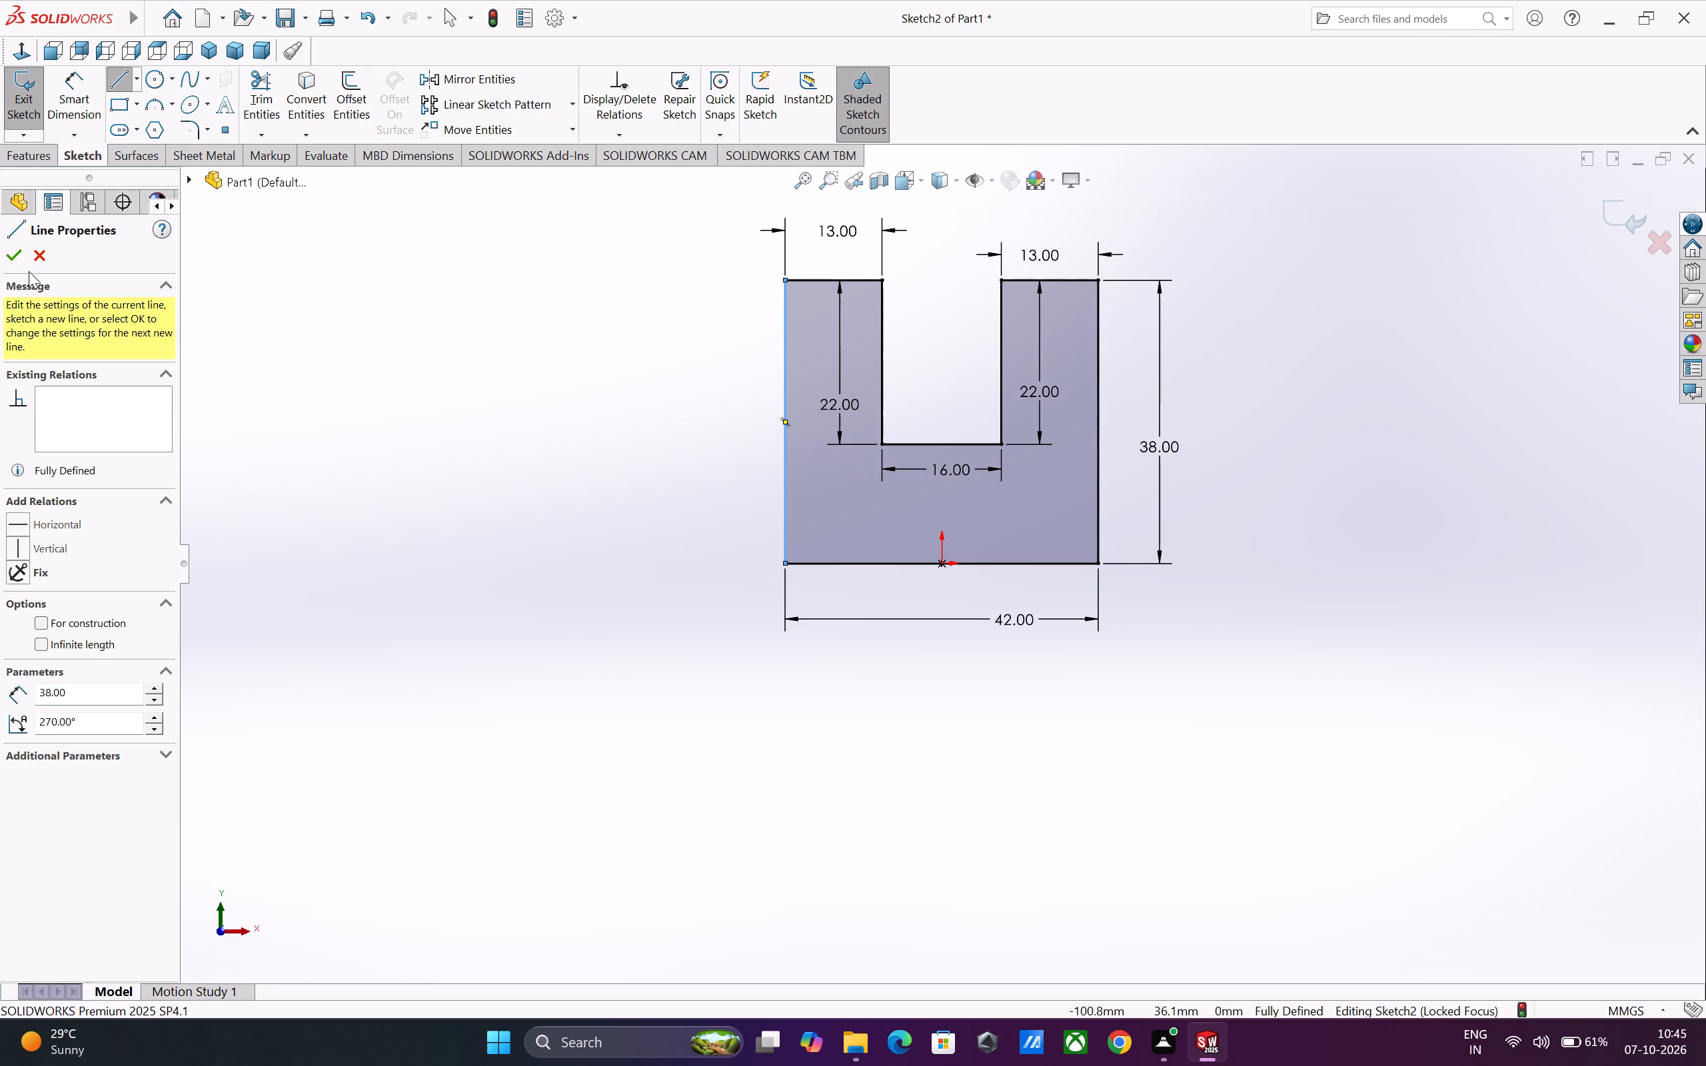
pyautogui.click(13, 255)
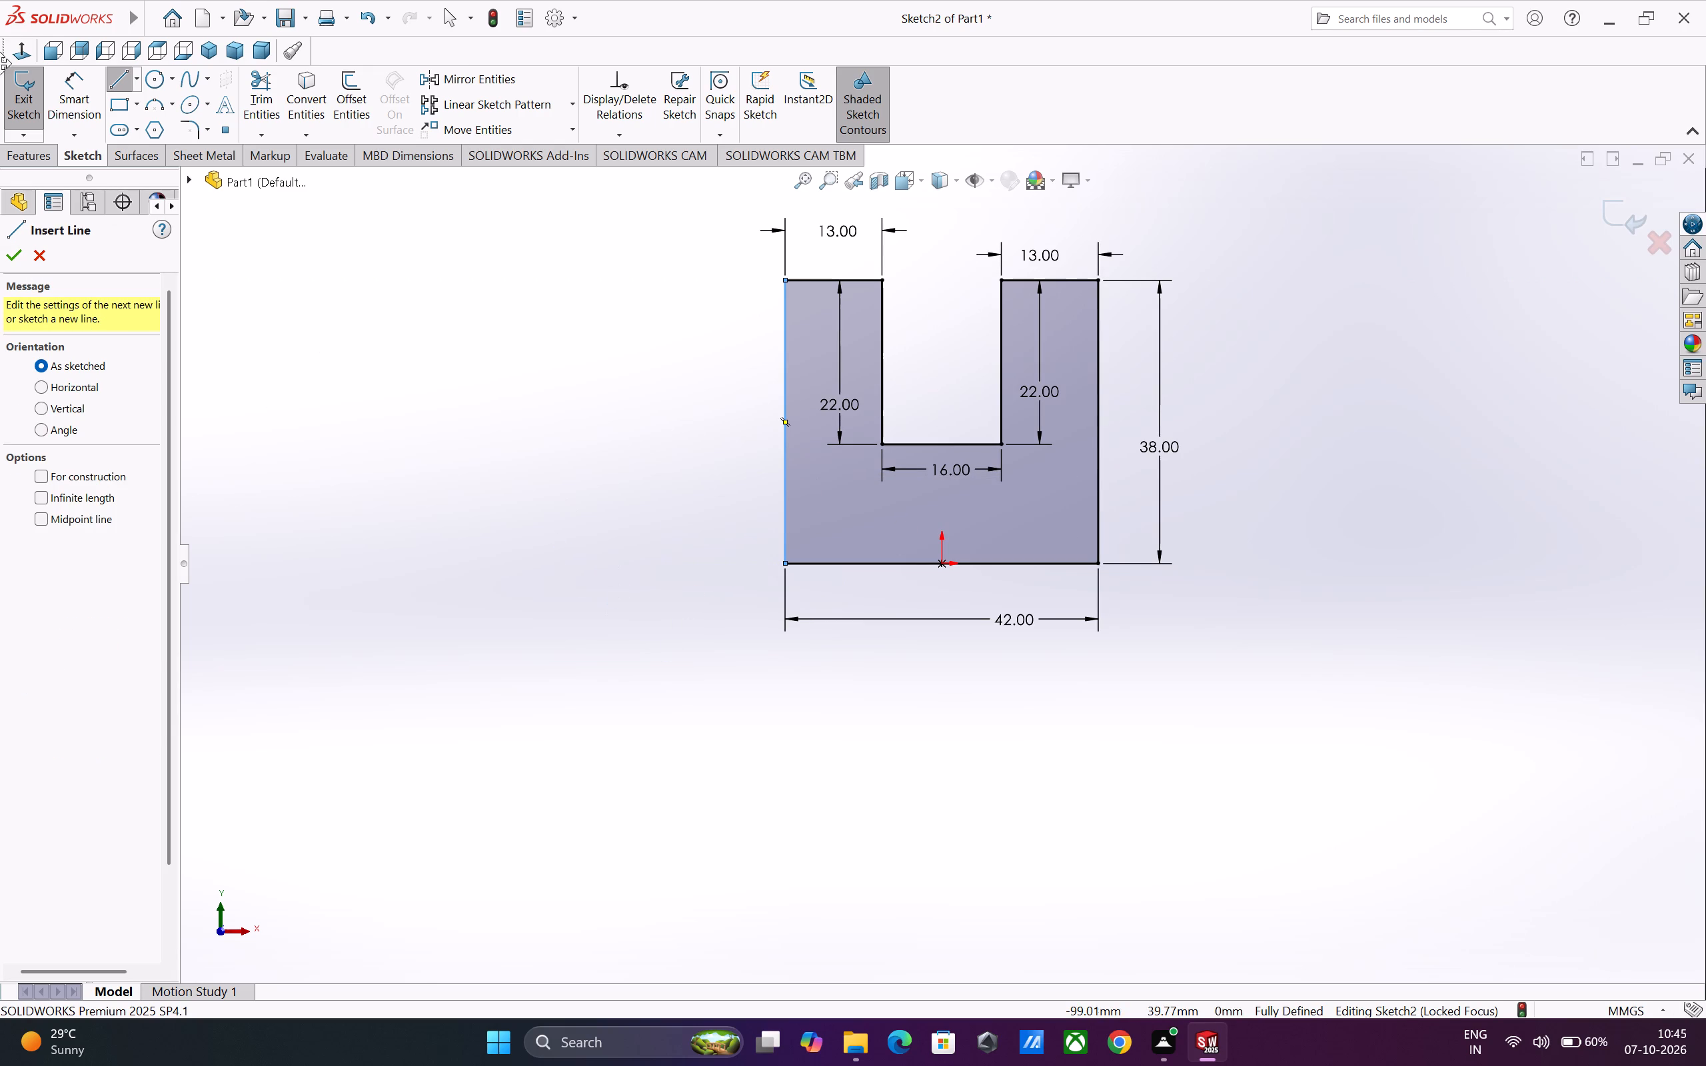
pyautogui.click(19, 256)
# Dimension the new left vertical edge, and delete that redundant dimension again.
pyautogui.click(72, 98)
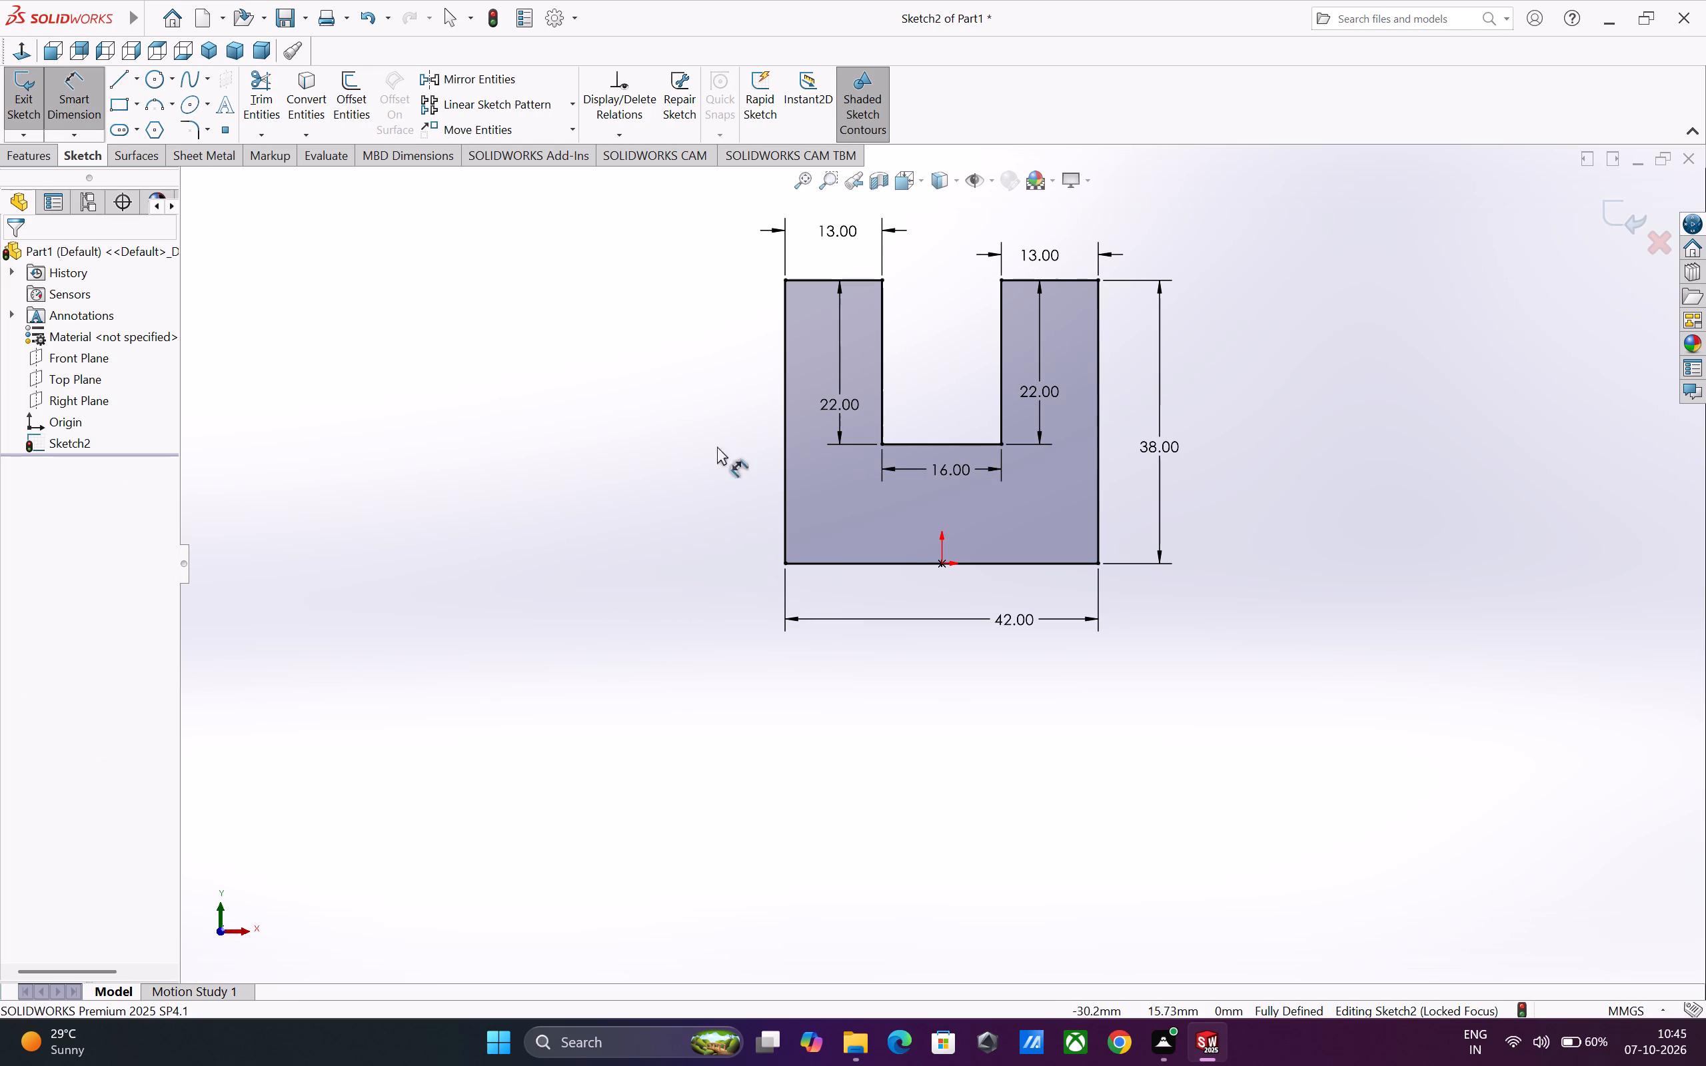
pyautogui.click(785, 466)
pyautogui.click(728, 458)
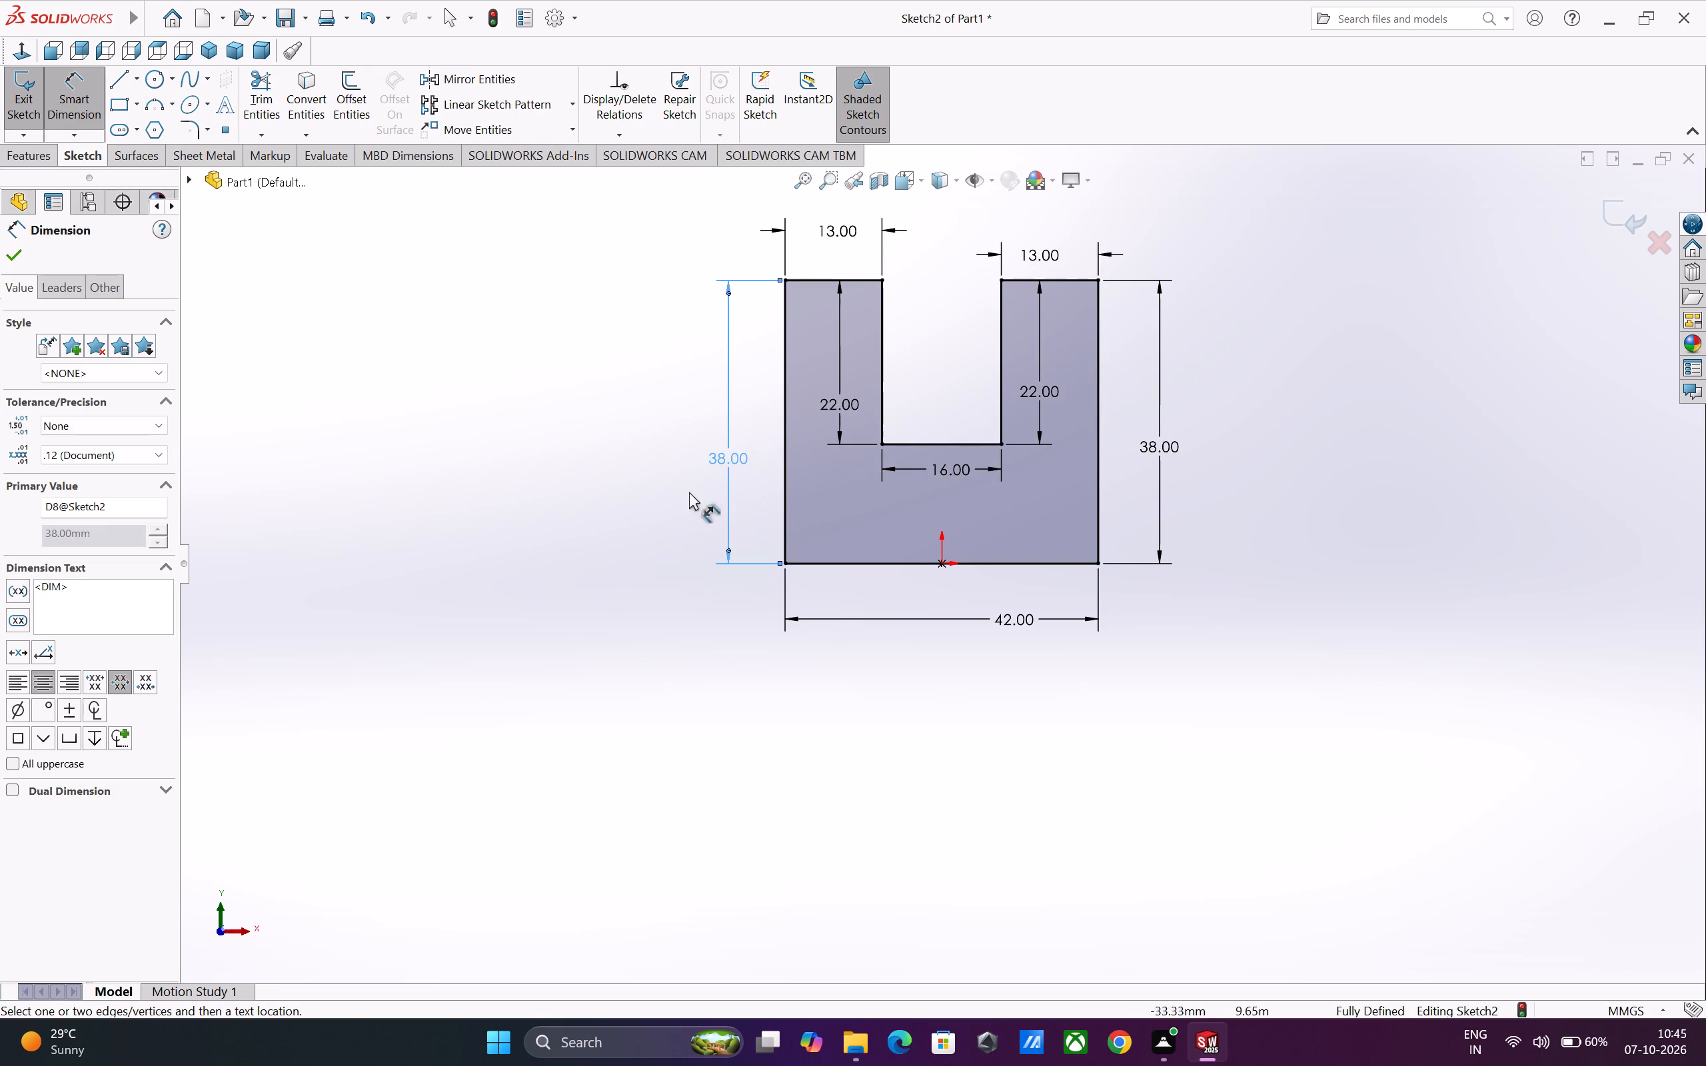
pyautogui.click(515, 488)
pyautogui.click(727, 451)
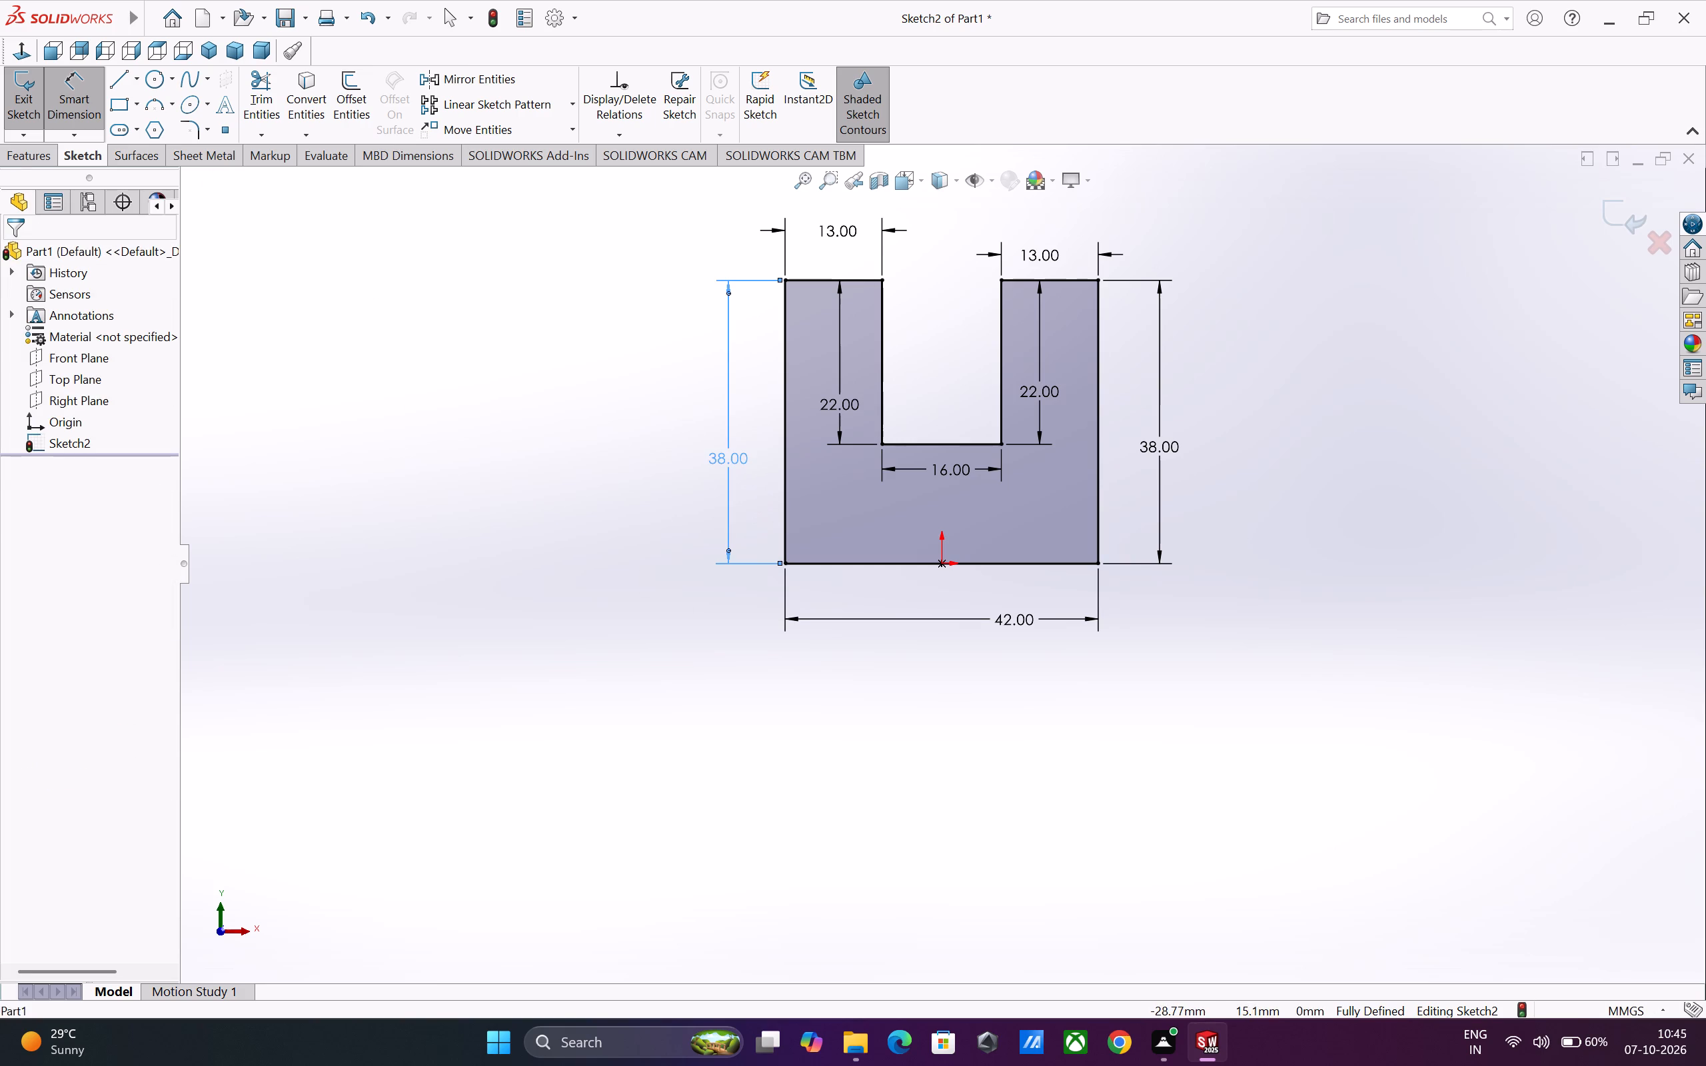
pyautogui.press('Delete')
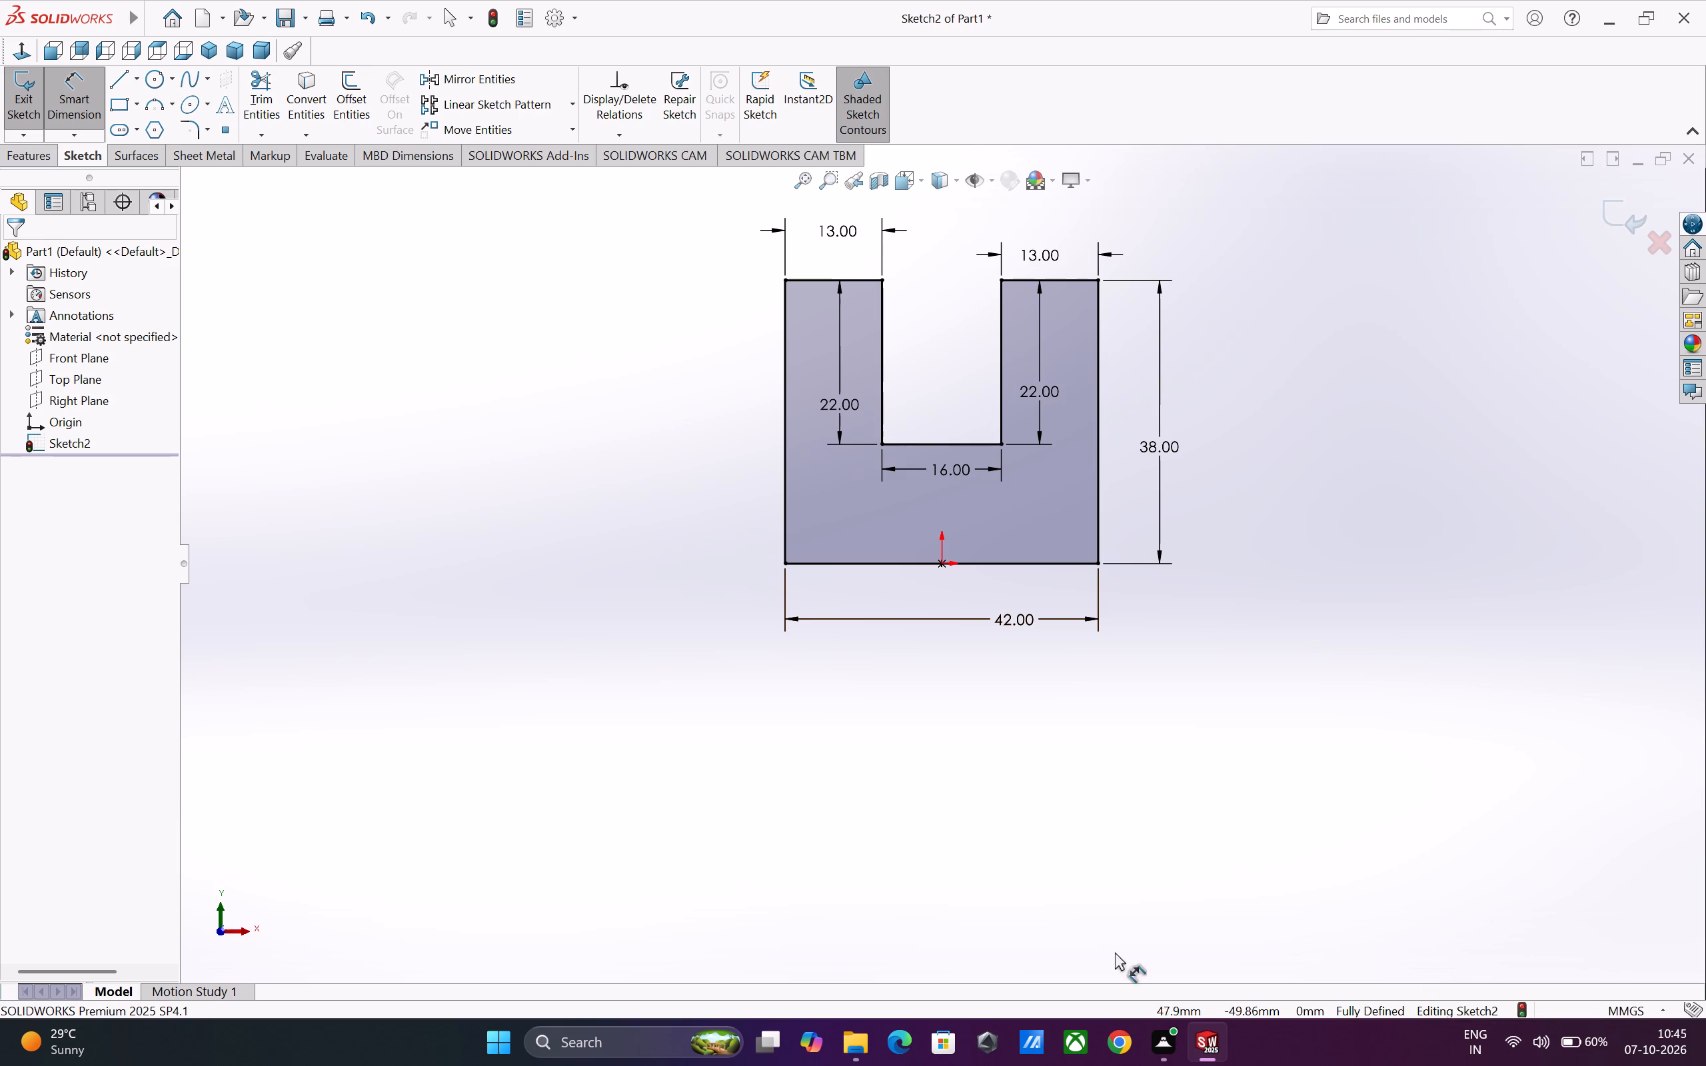
# Extrude the U-shaped profile as a blind boss 74 mm deep in the reversed direction.
pyautogui.click(46, 164)
pyautogui.click(31, 99)
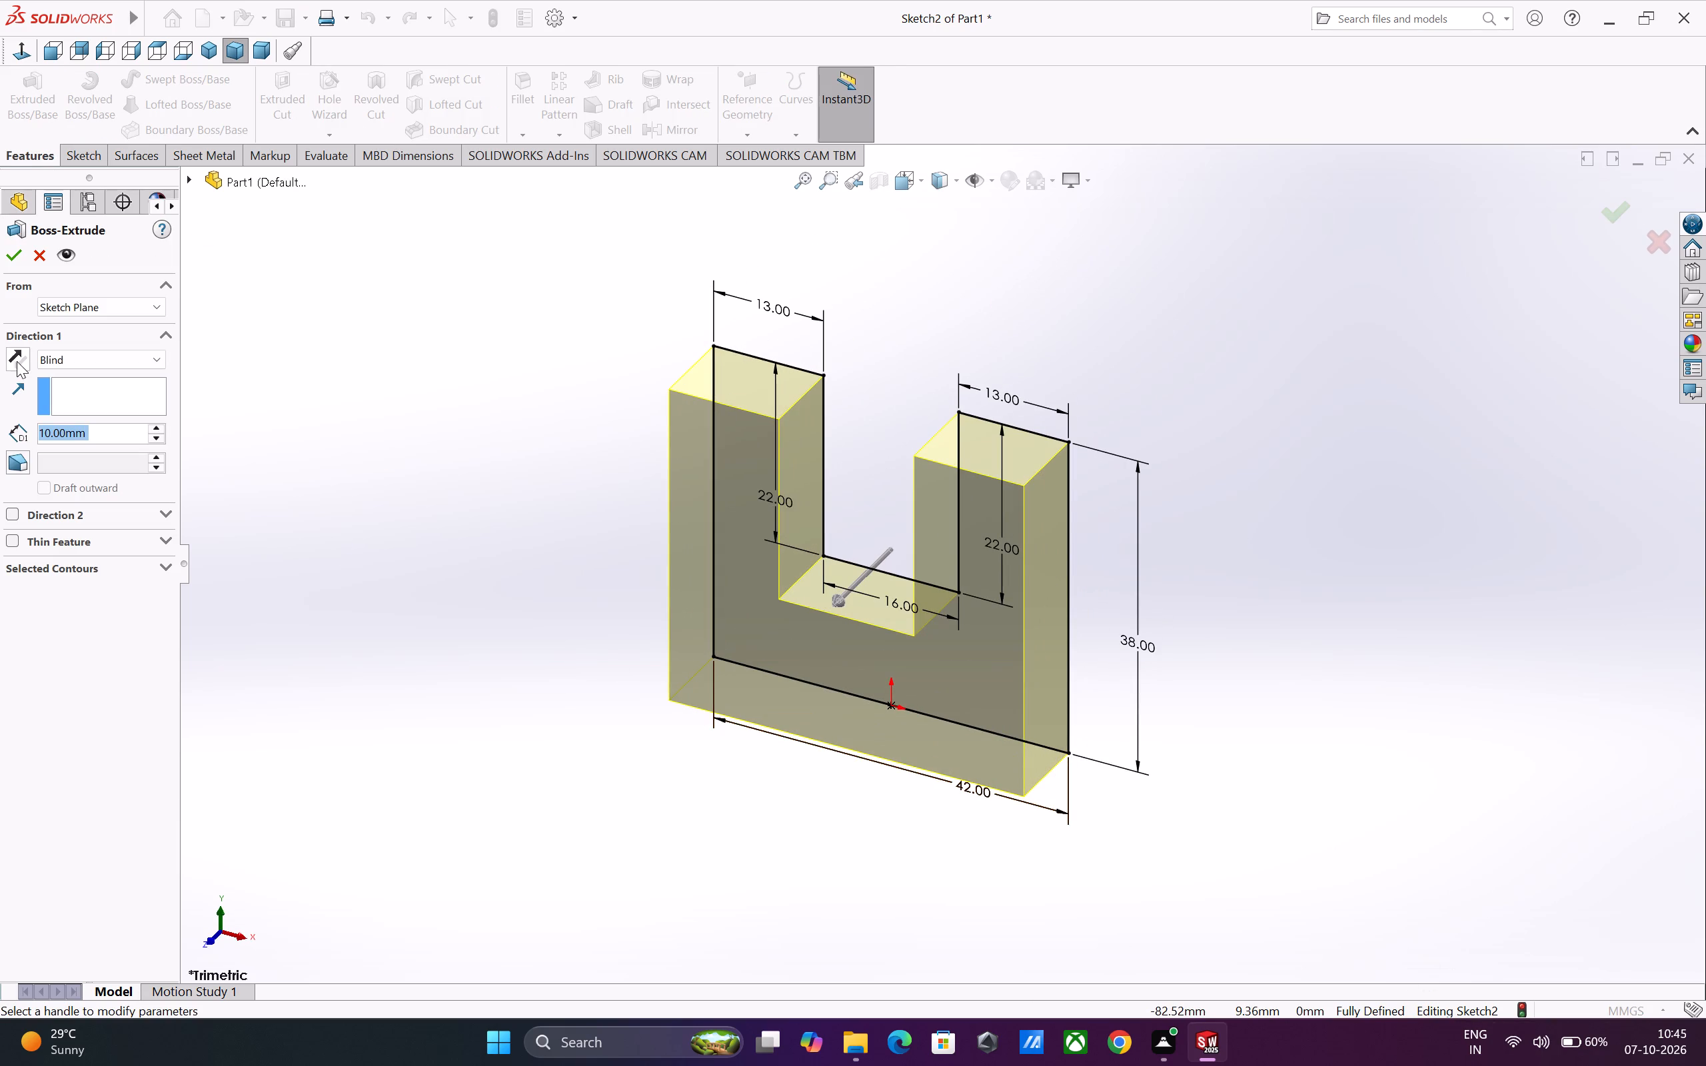
pyautogui.click(17, 358)
pyautogui.doubleClick(89, 430)
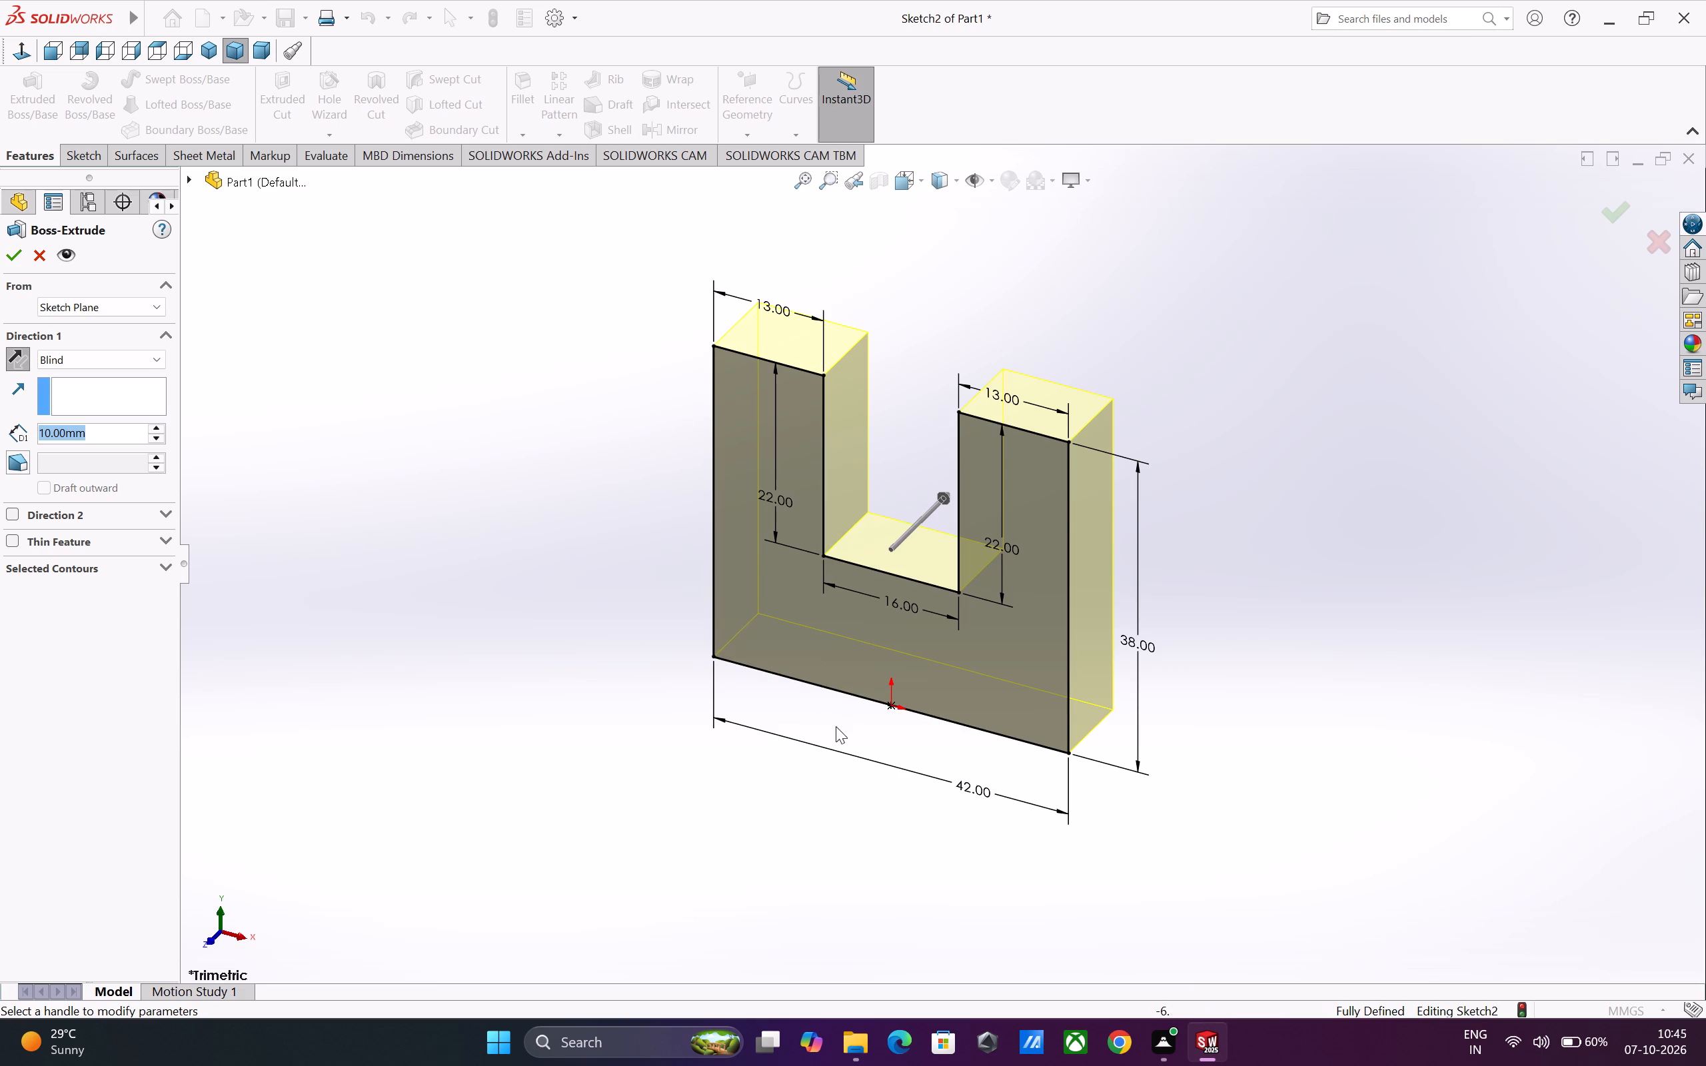
pyautogui.press('7')
pyautogui.press('4')
pyautogui.press('Return')
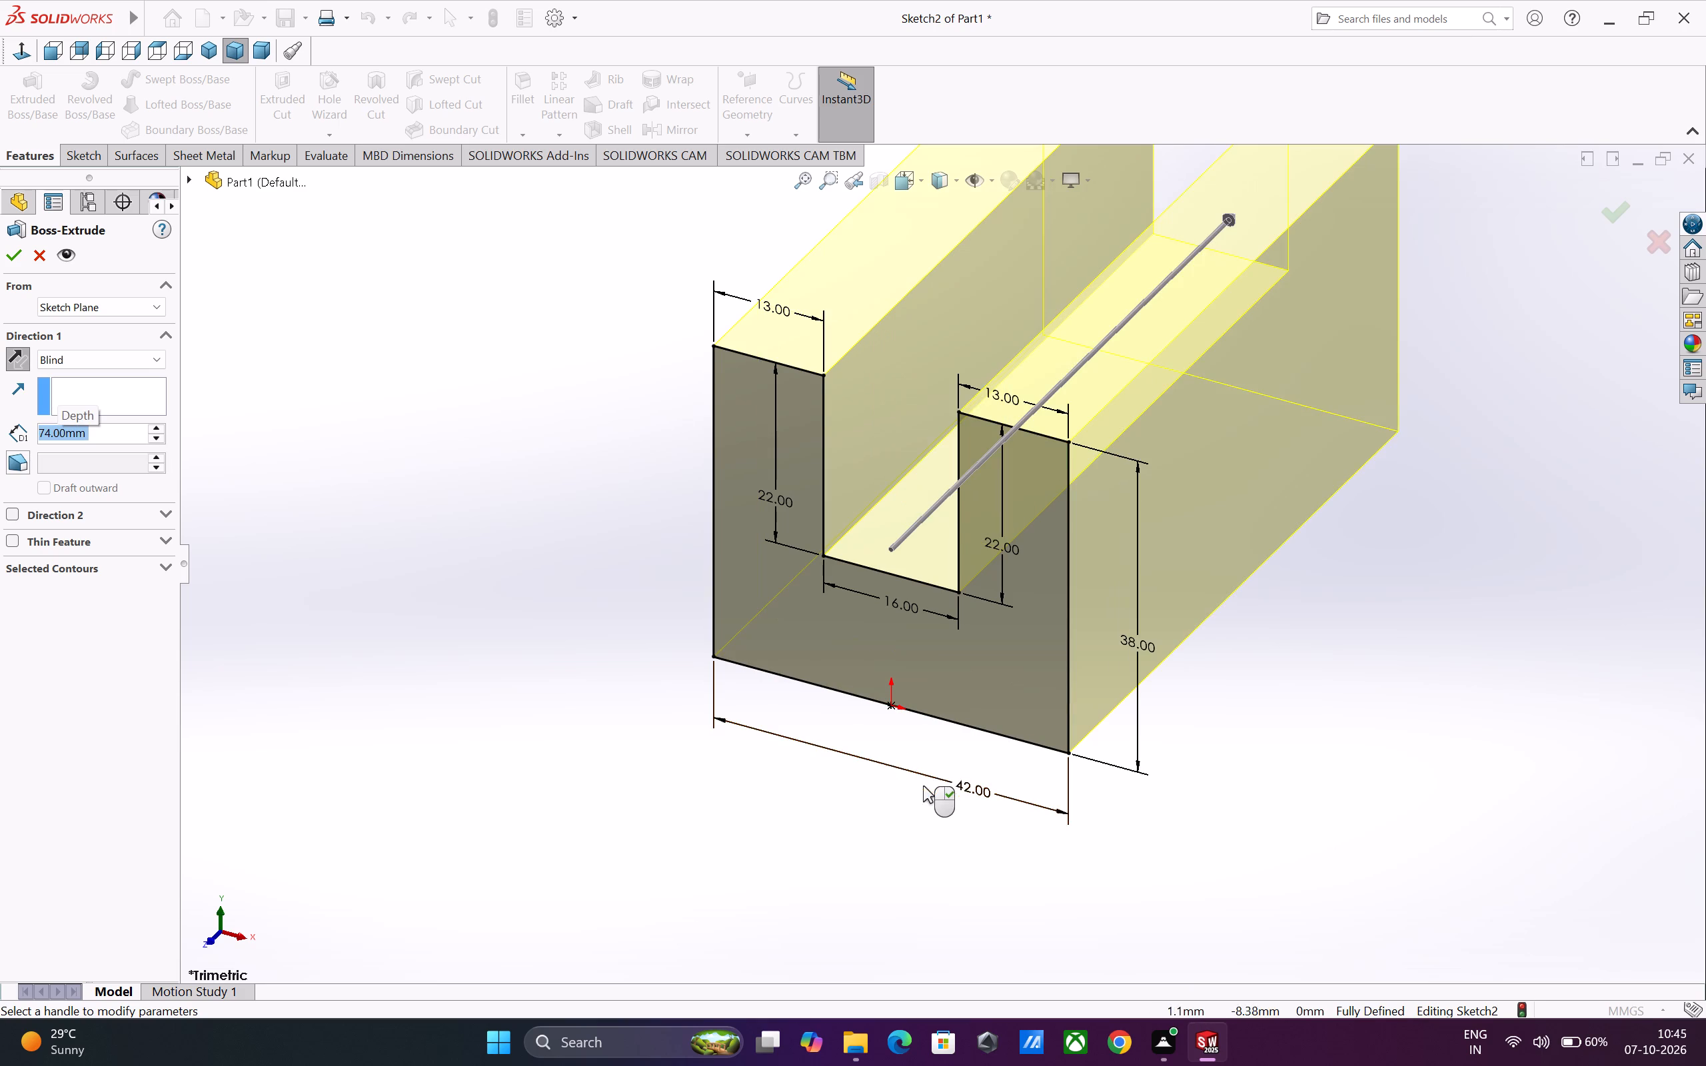
pyautogui.scroll(3, 794, 766)
pyautogui.scroll(-1, 1184, 615)
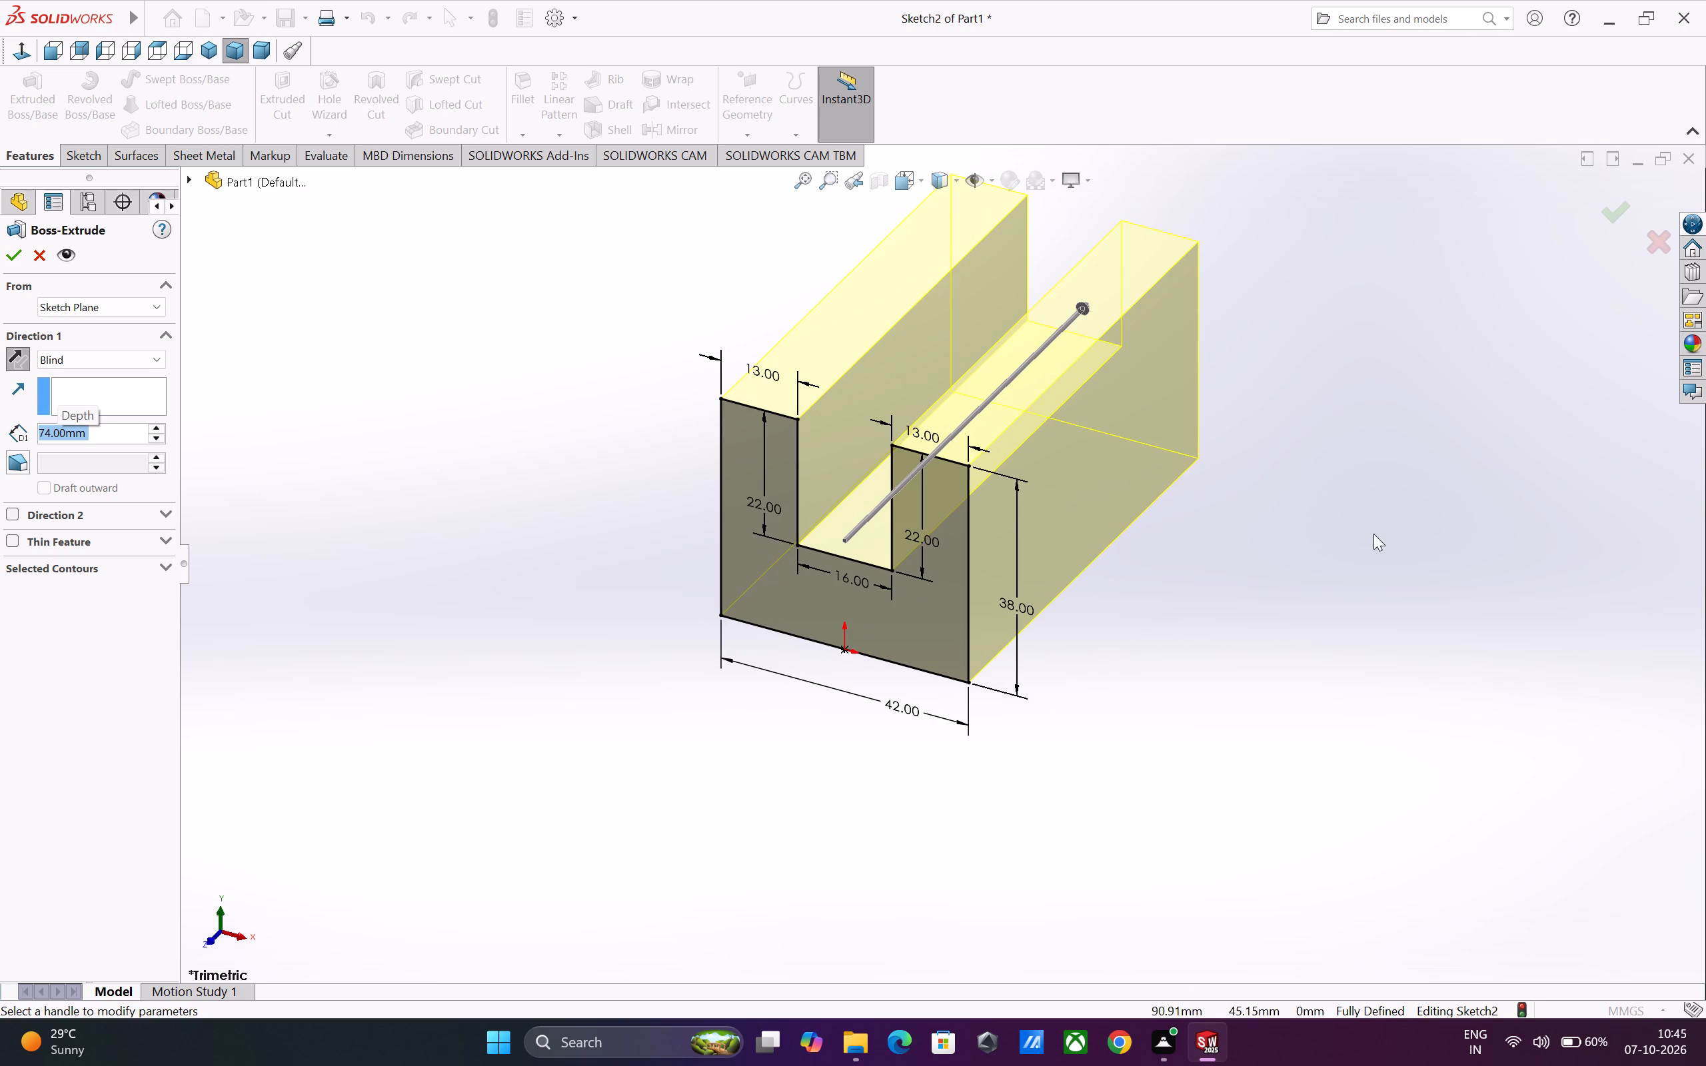
pyautogui.click(21, 251)
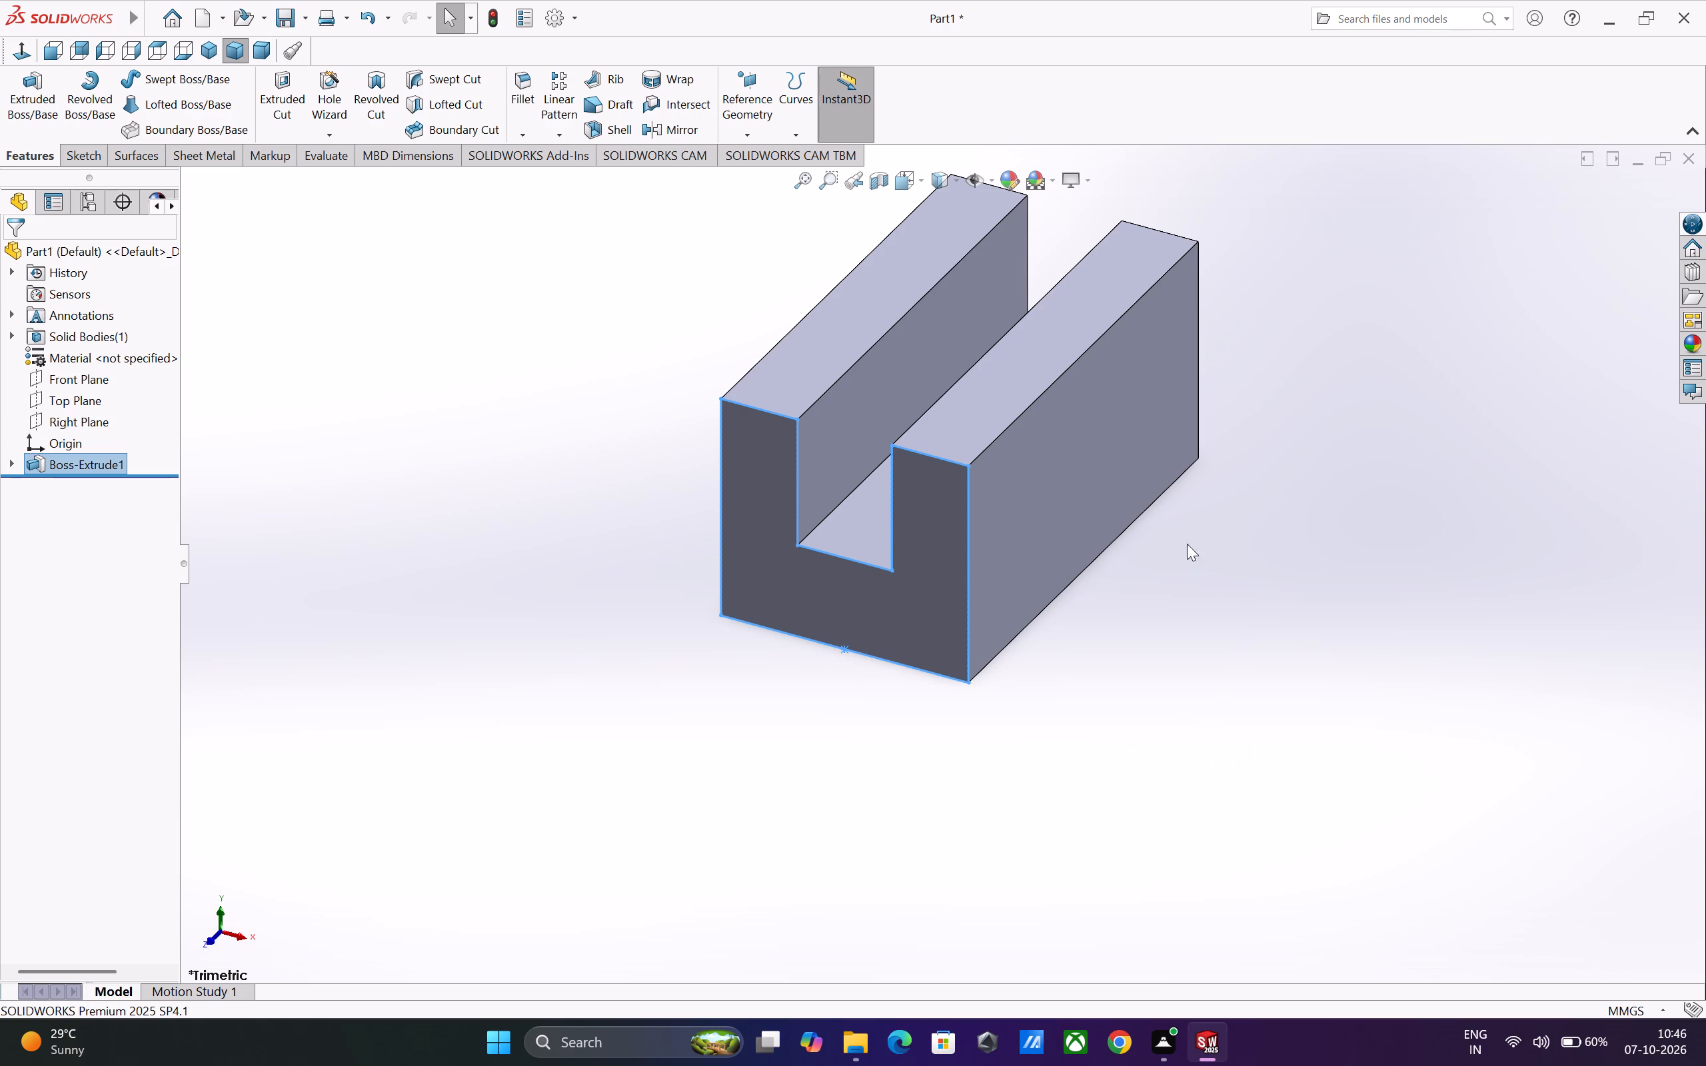
# On the block's right outer side face, sketch from the origin corner along the bottom: about 13 mm across, 6 up, 44 across, 6 down, 17 to the far corner.
pyautogui.click(1058, 484)
pyautogui.click(1132, 444)
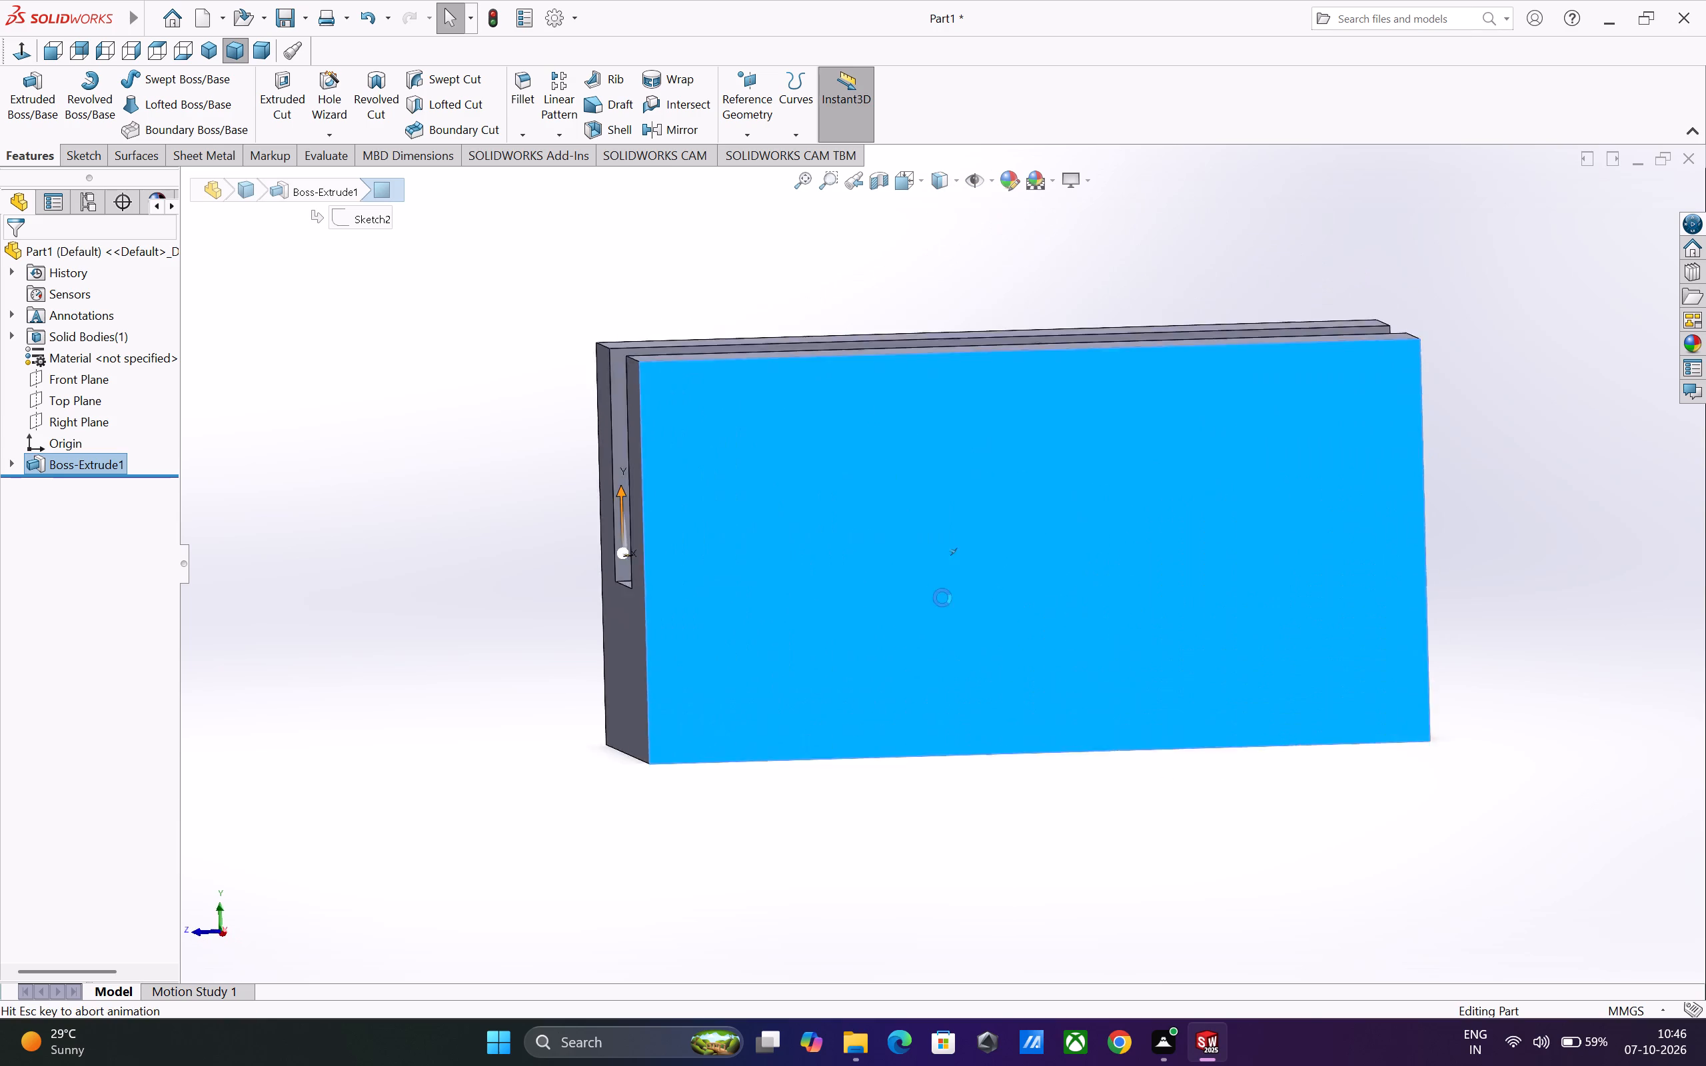
pyautogui.click(117, 78)
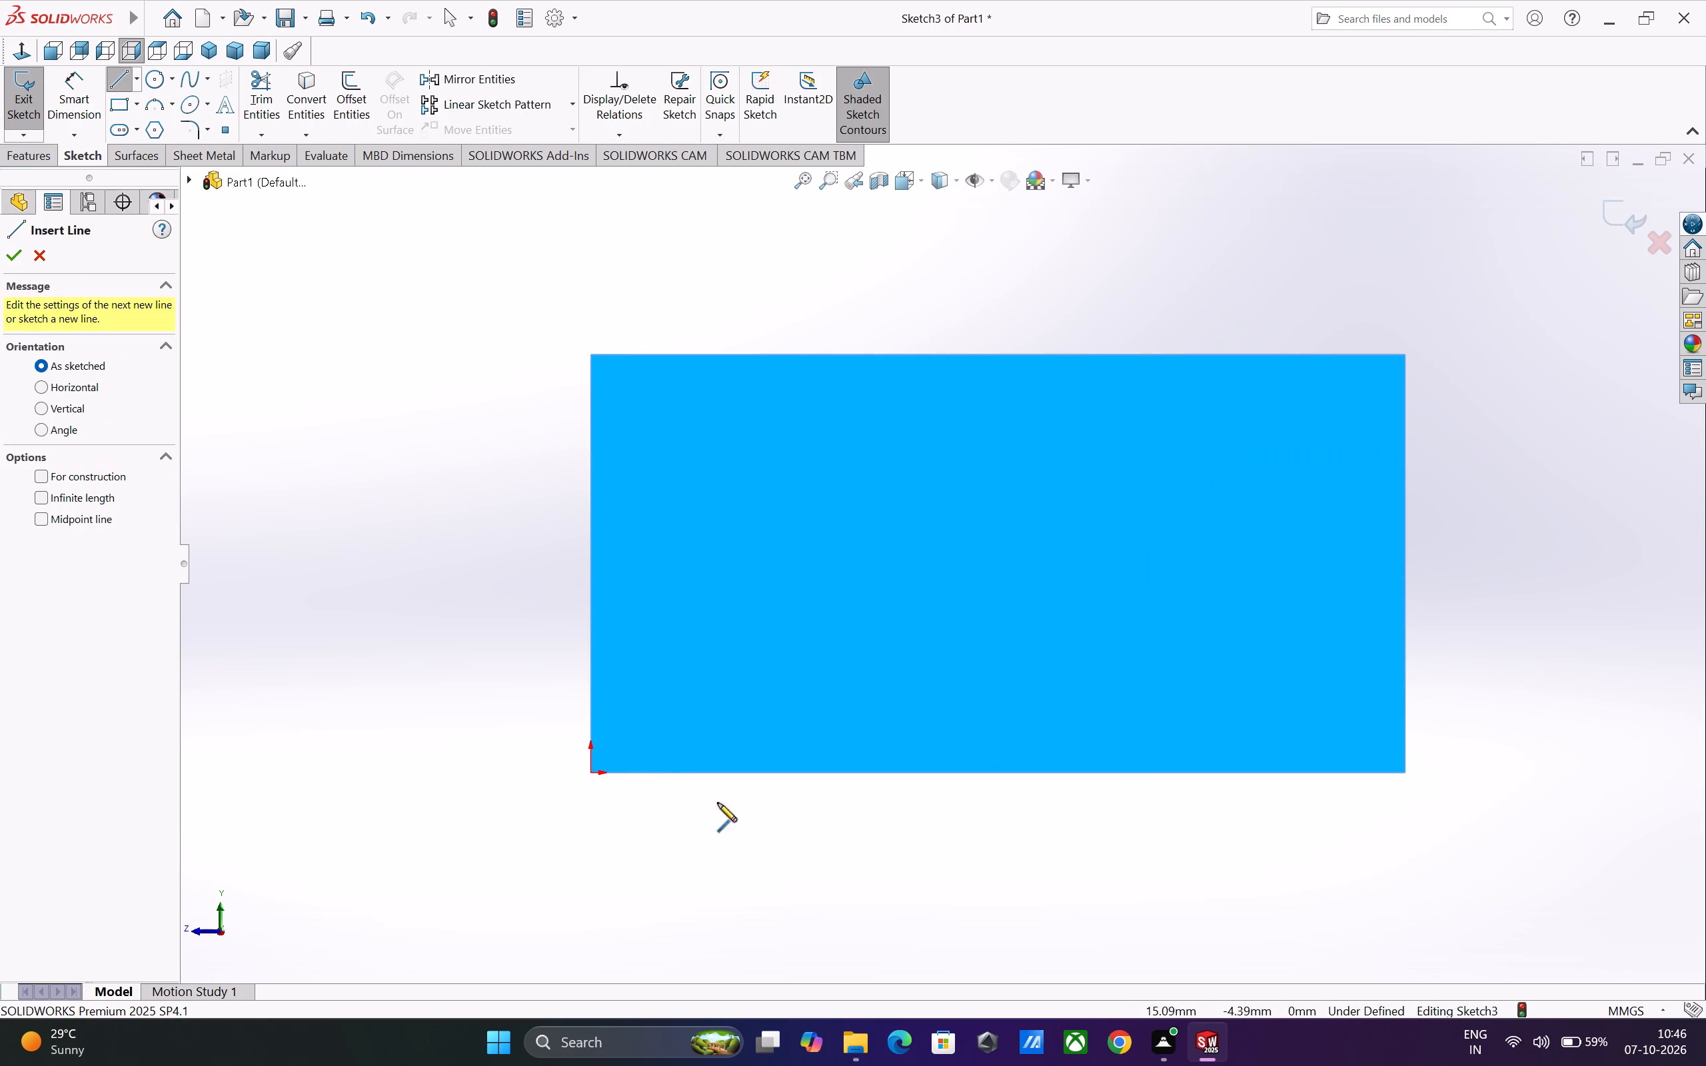
pyautogui.click(590, 774)
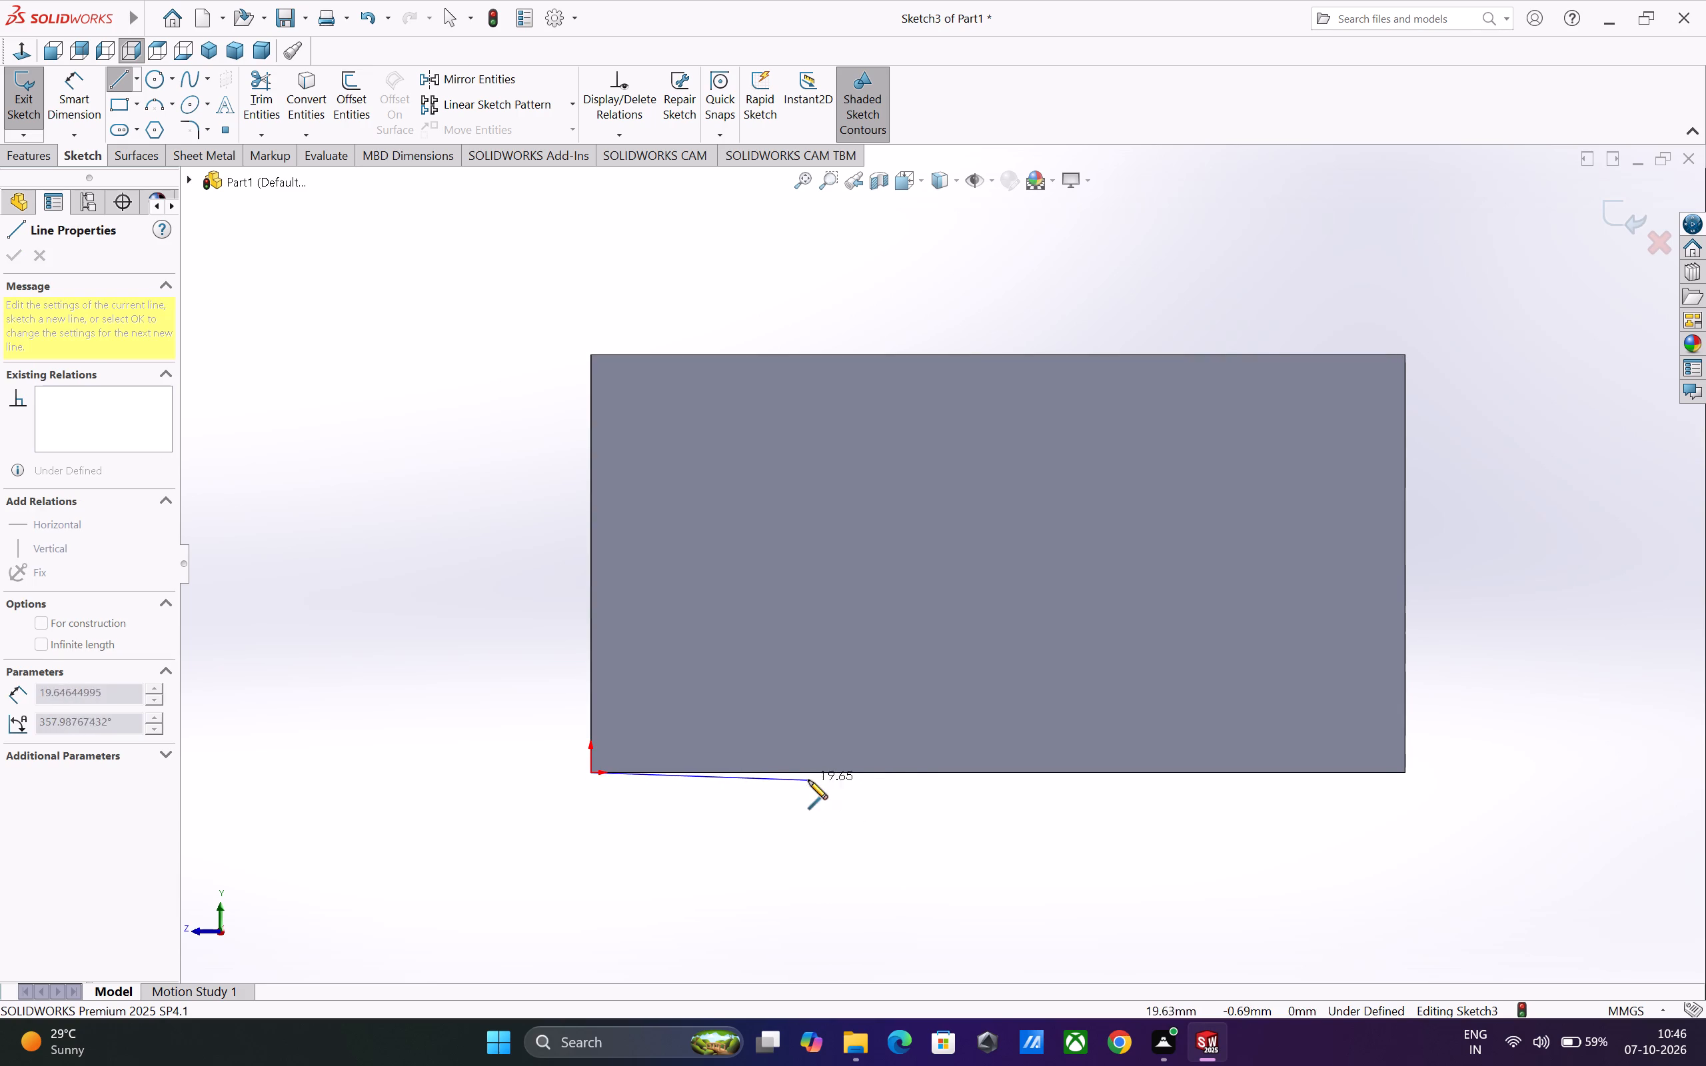
pyautogui.click(731, 772)
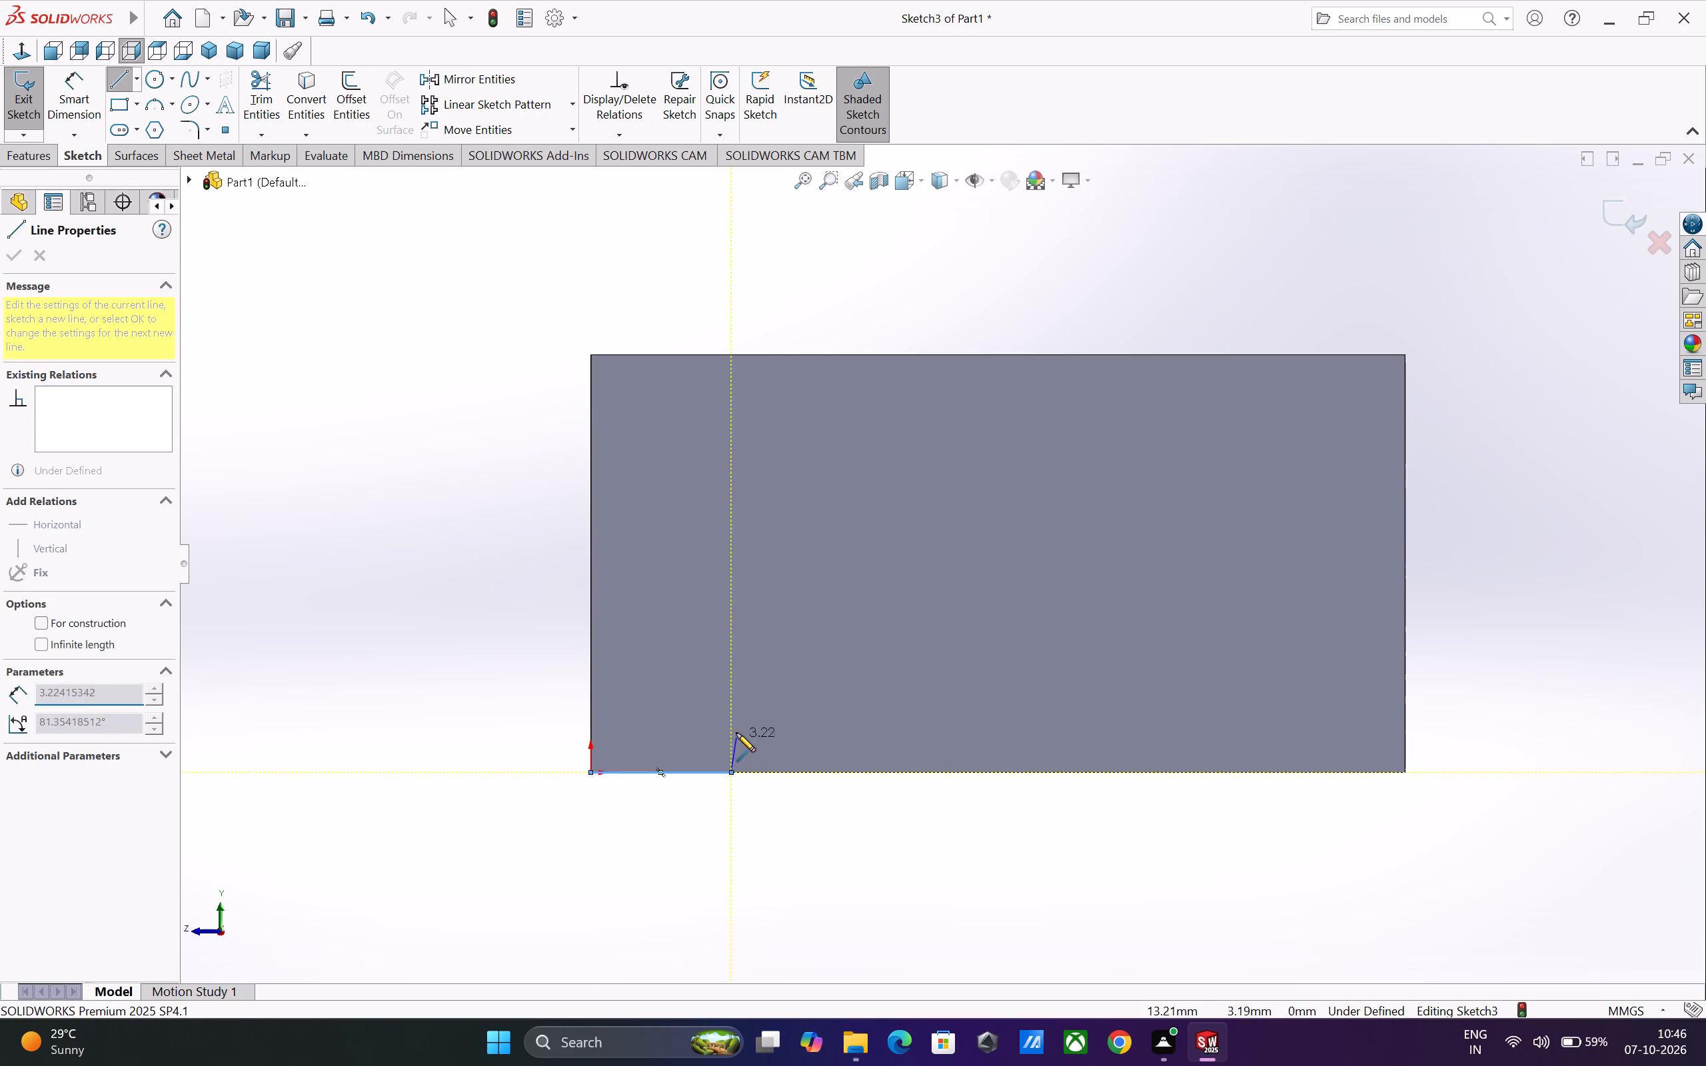
pyautogui.click(730, 706)
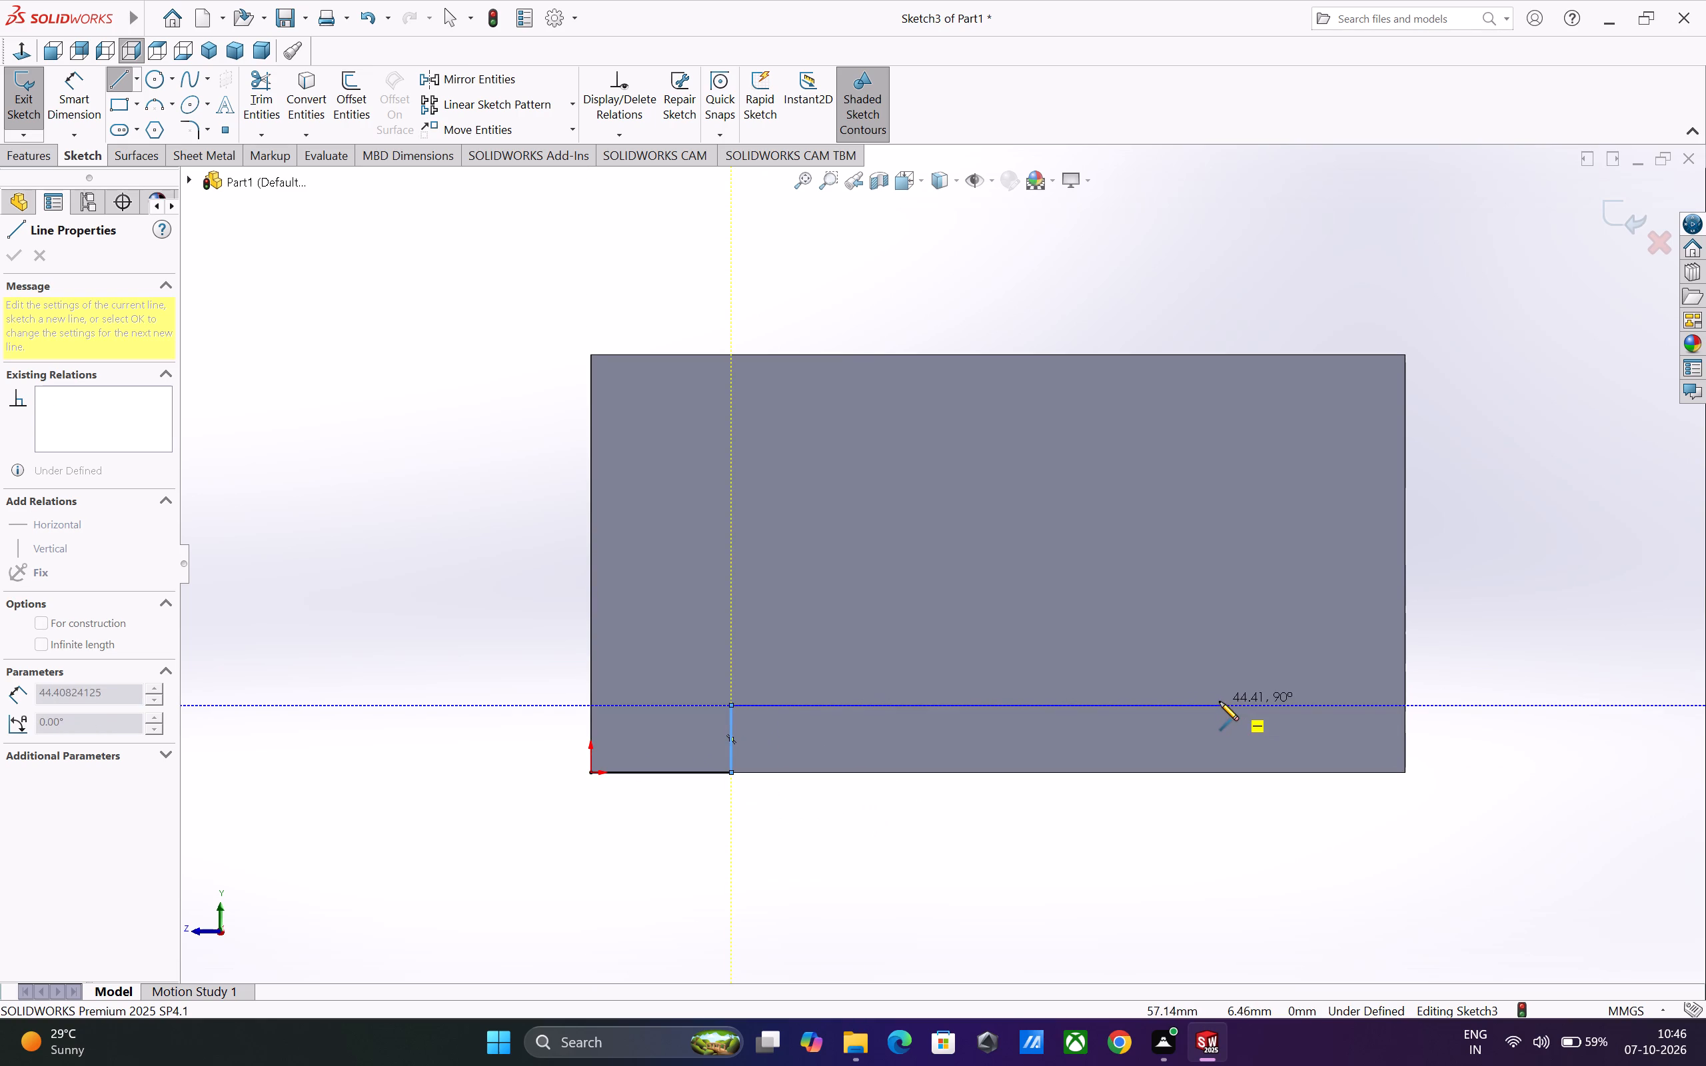
pyautogui.click(1220, 703)
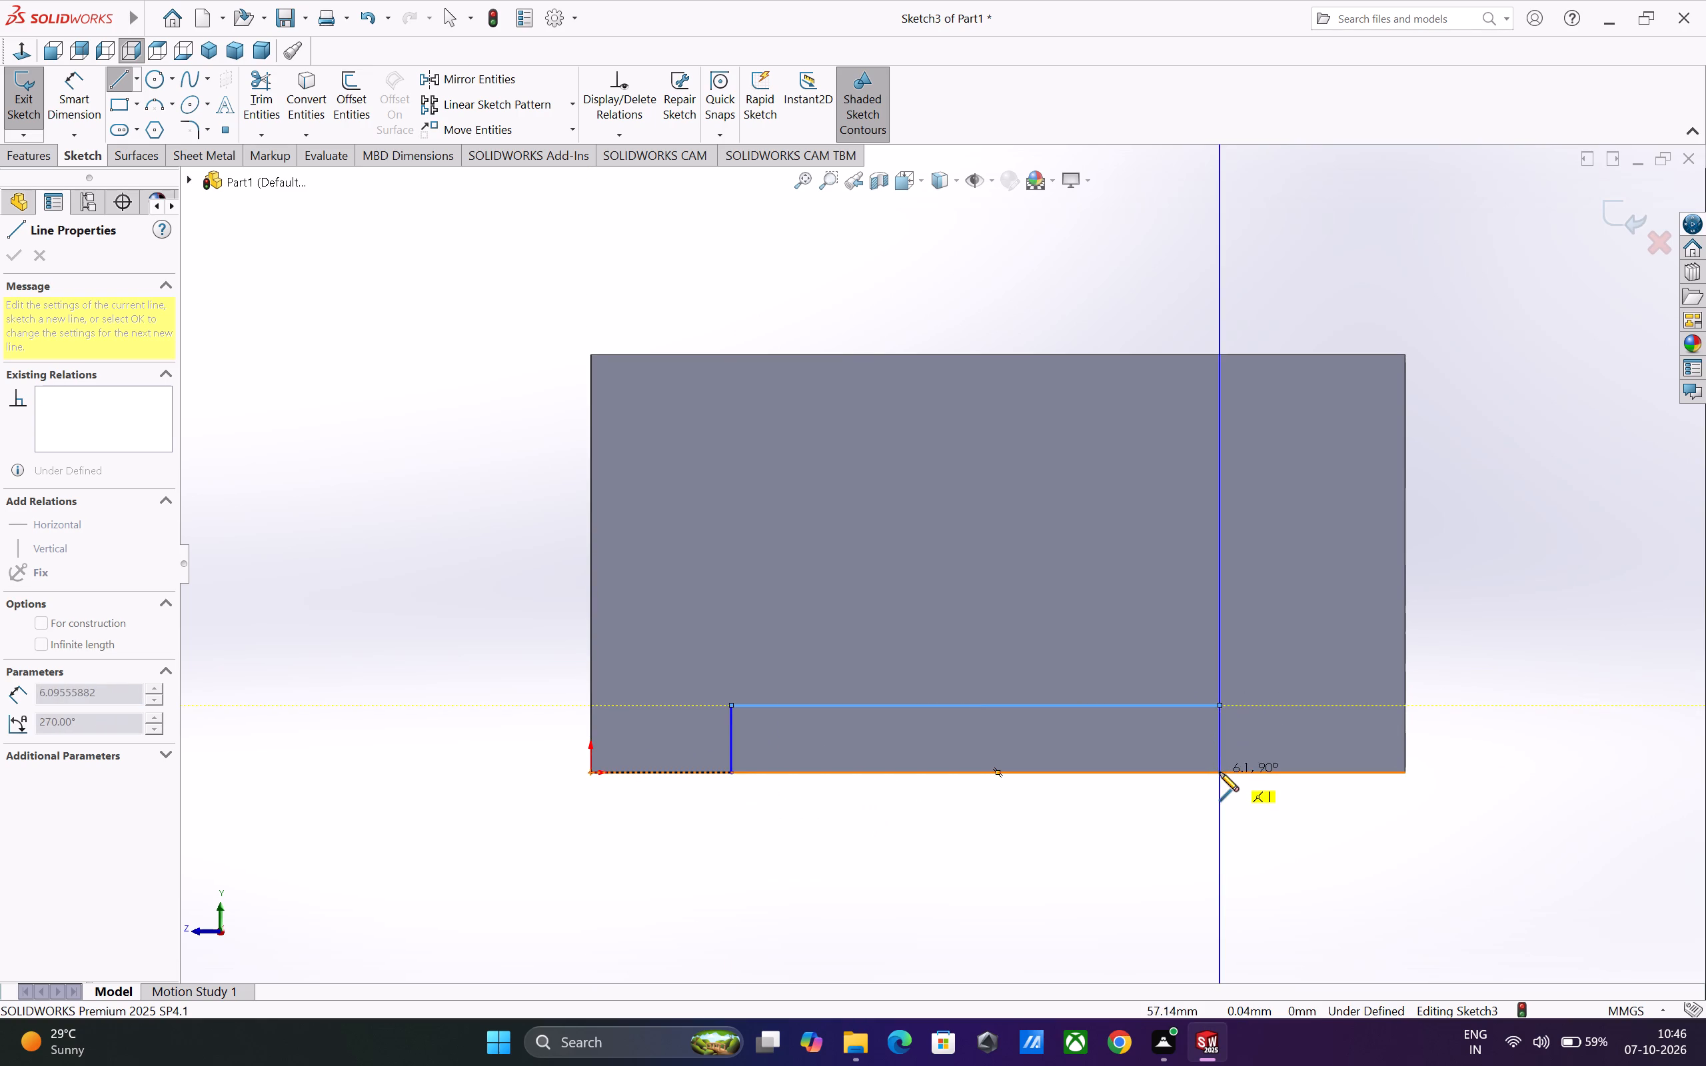
pyautogui.click(1220, 772)
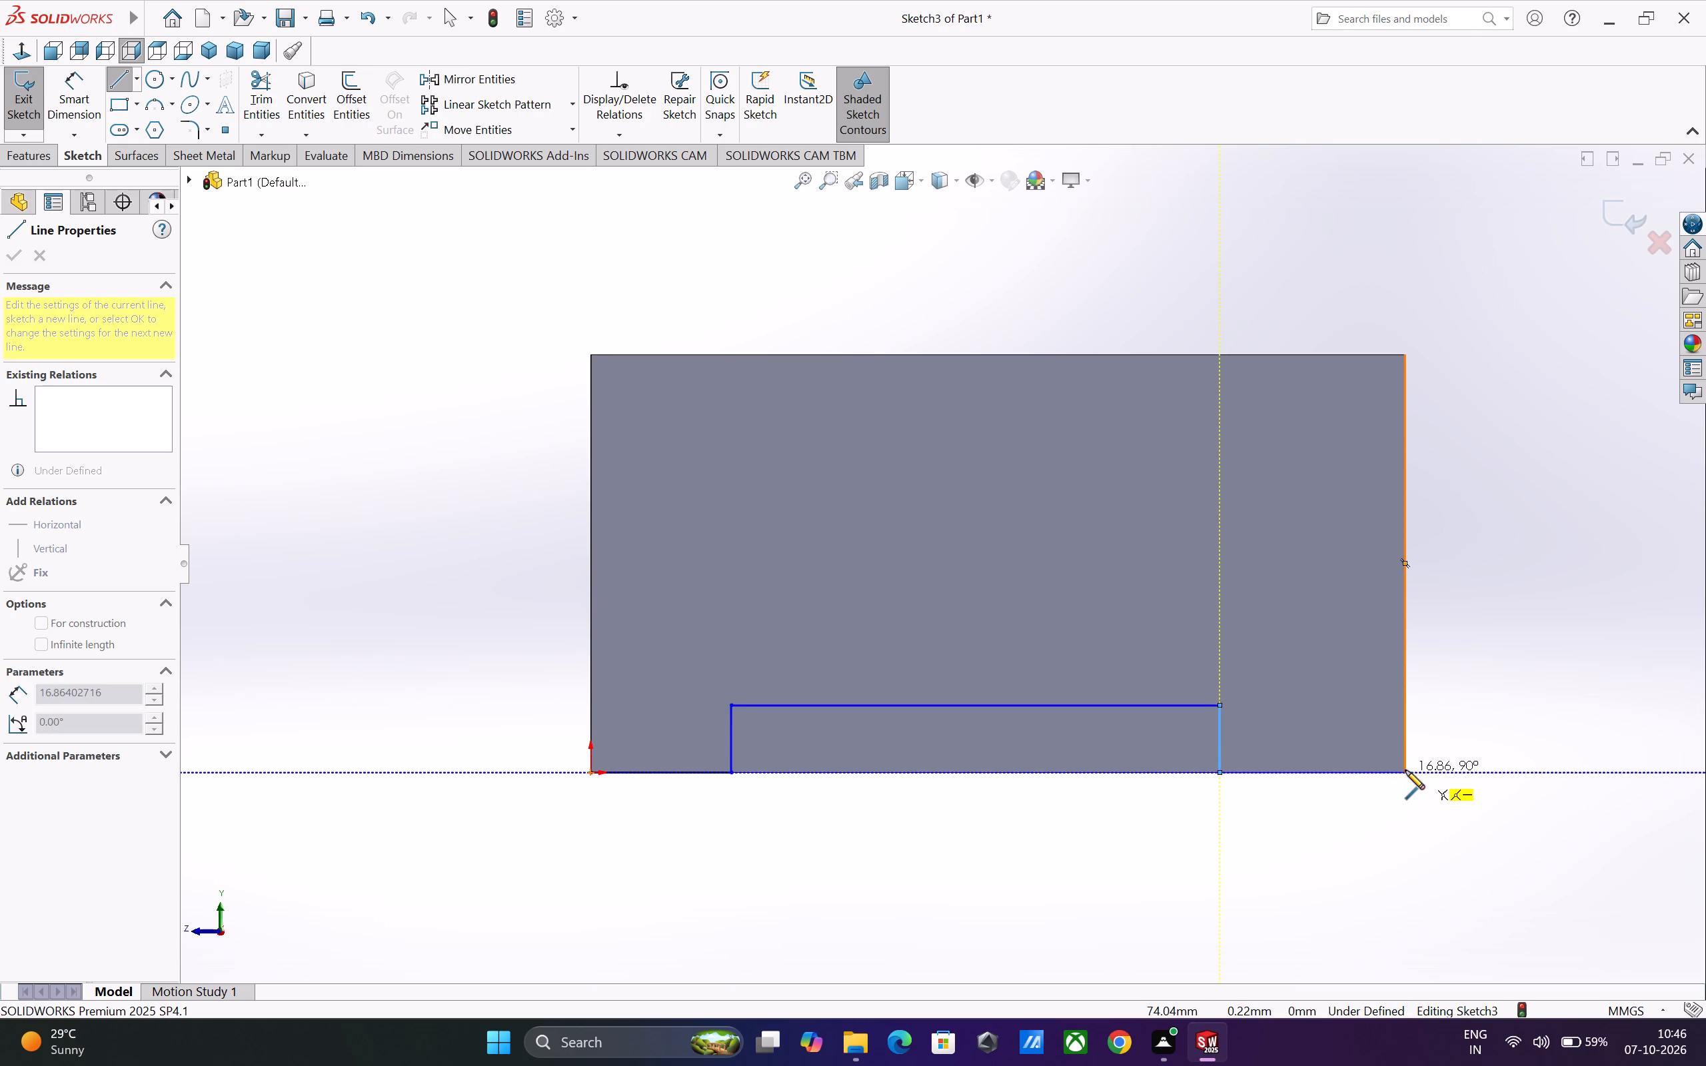
pyautogui.click(1405, 770)
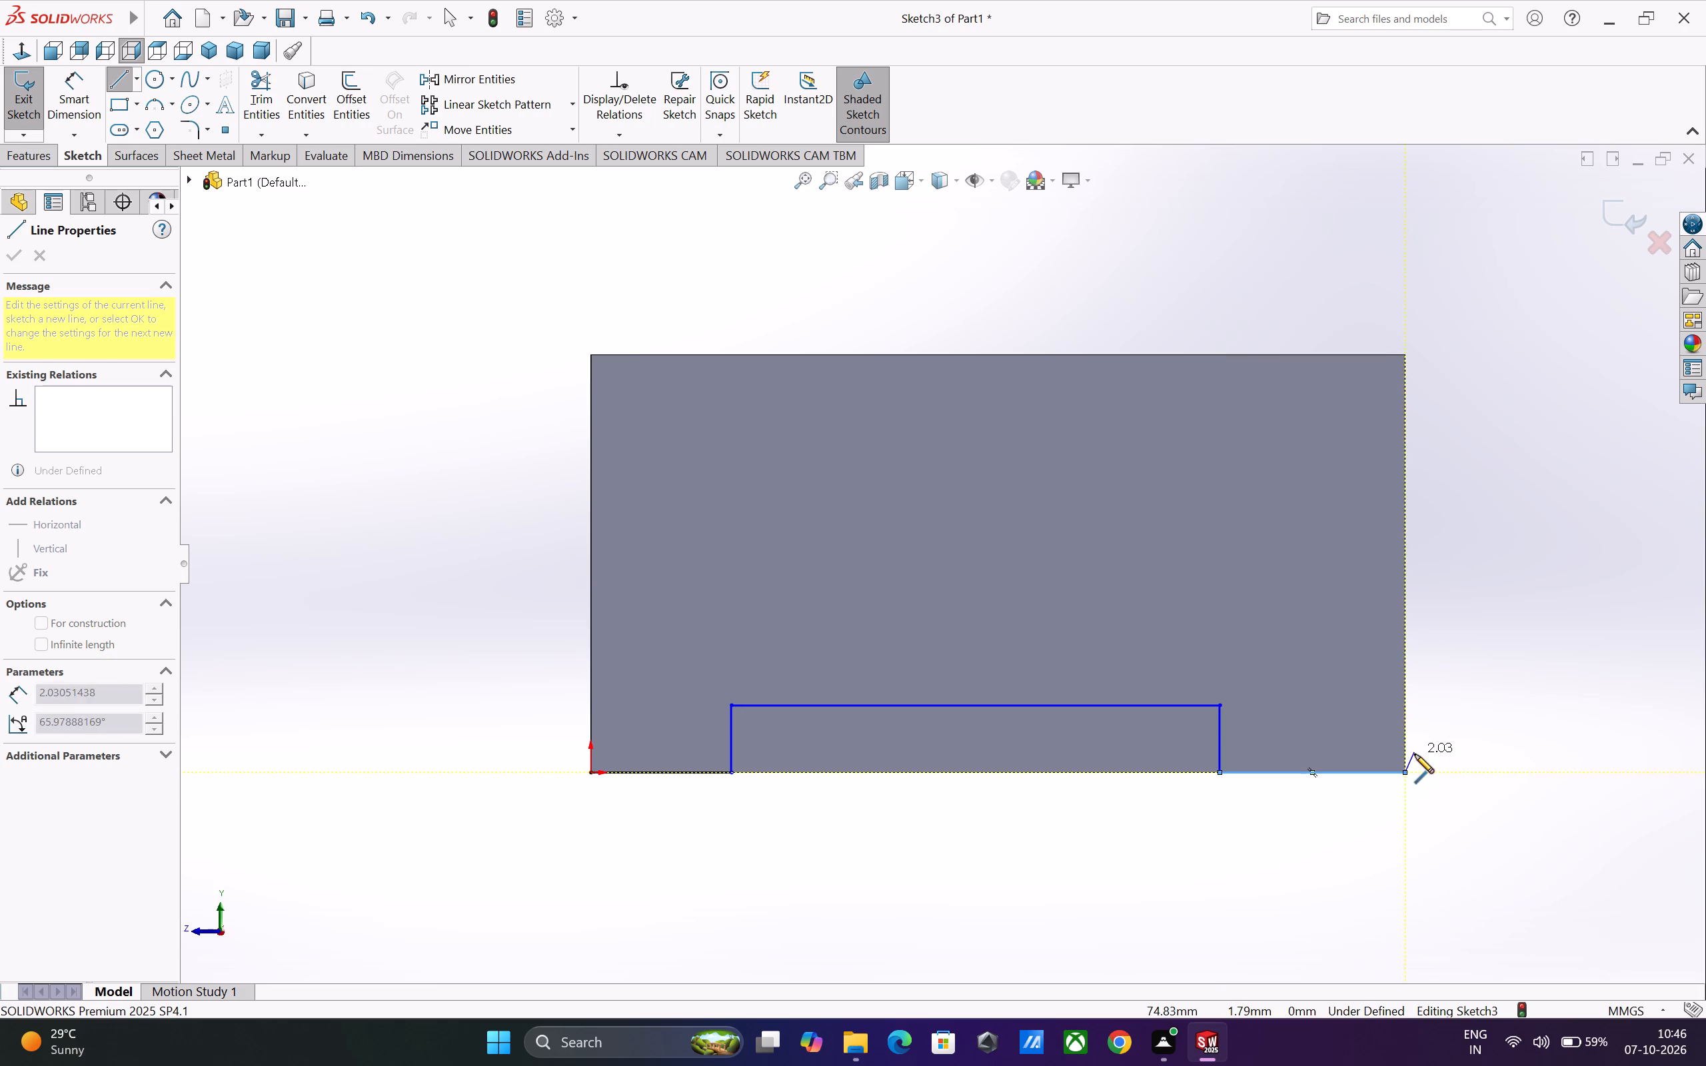
pyautogui.press('Escape')
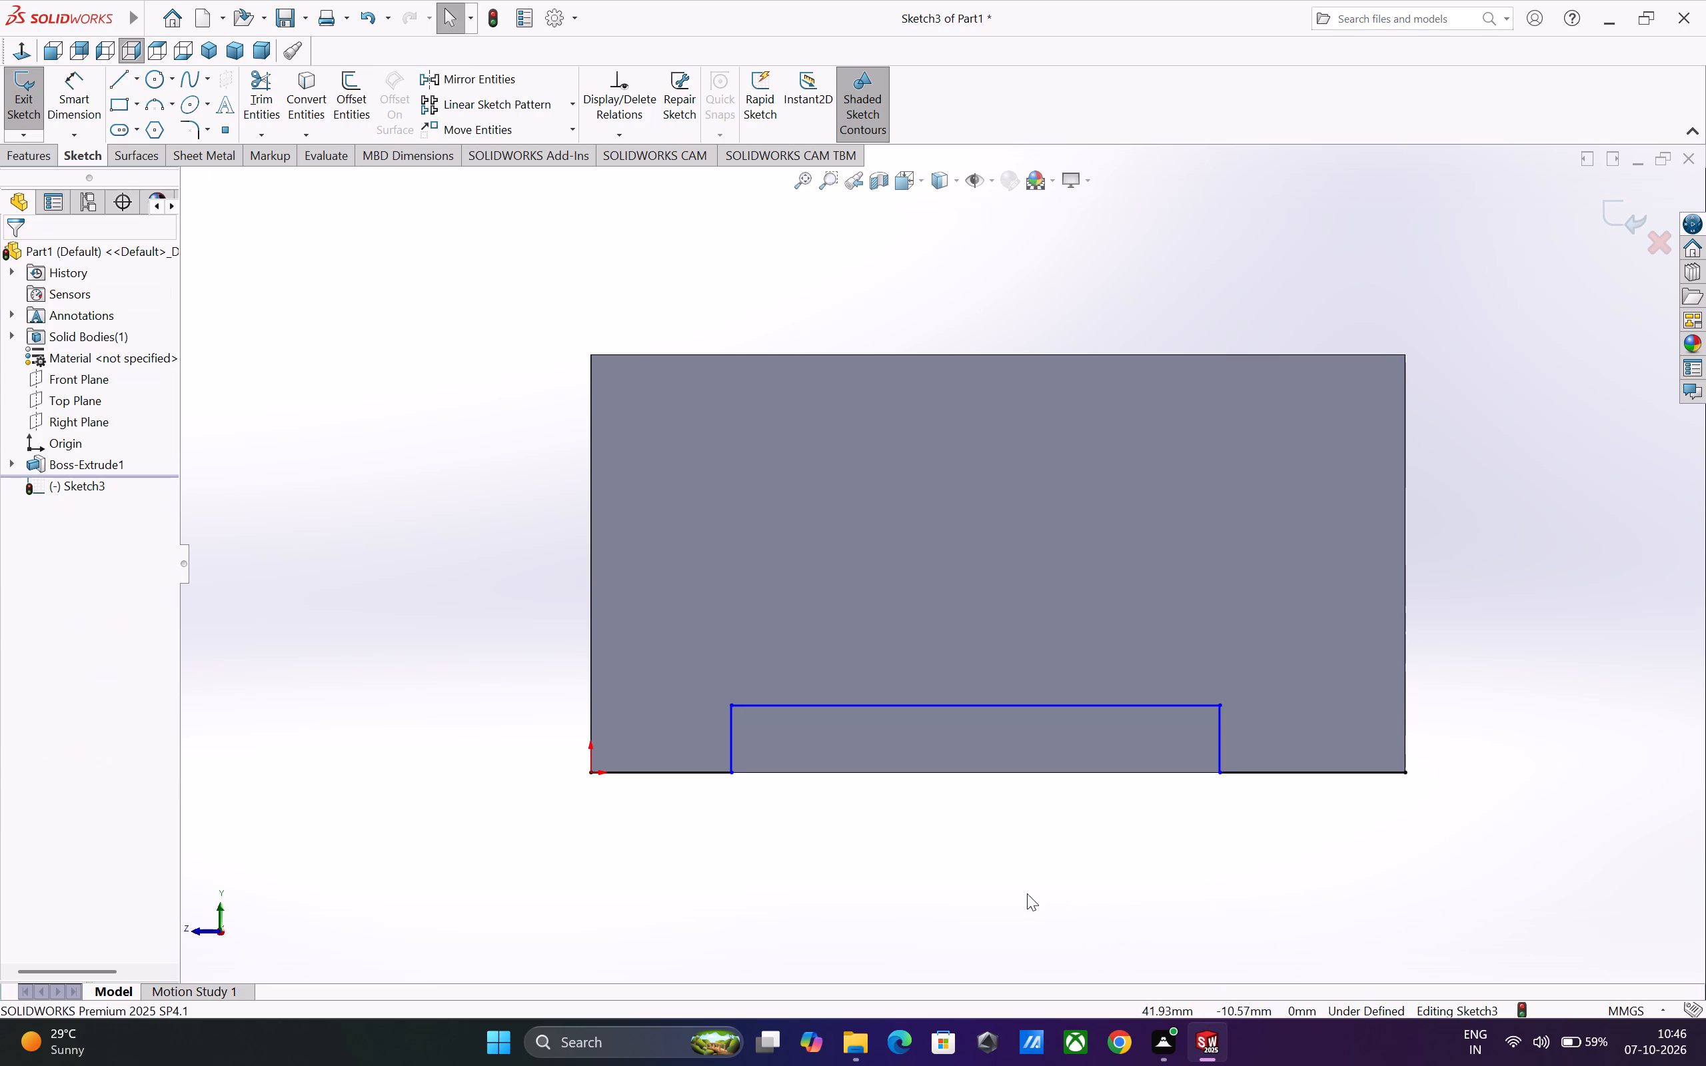
# Dimension the recess profile's upper horizontal line to 44 mm.
pyautogui.click(76, 100)
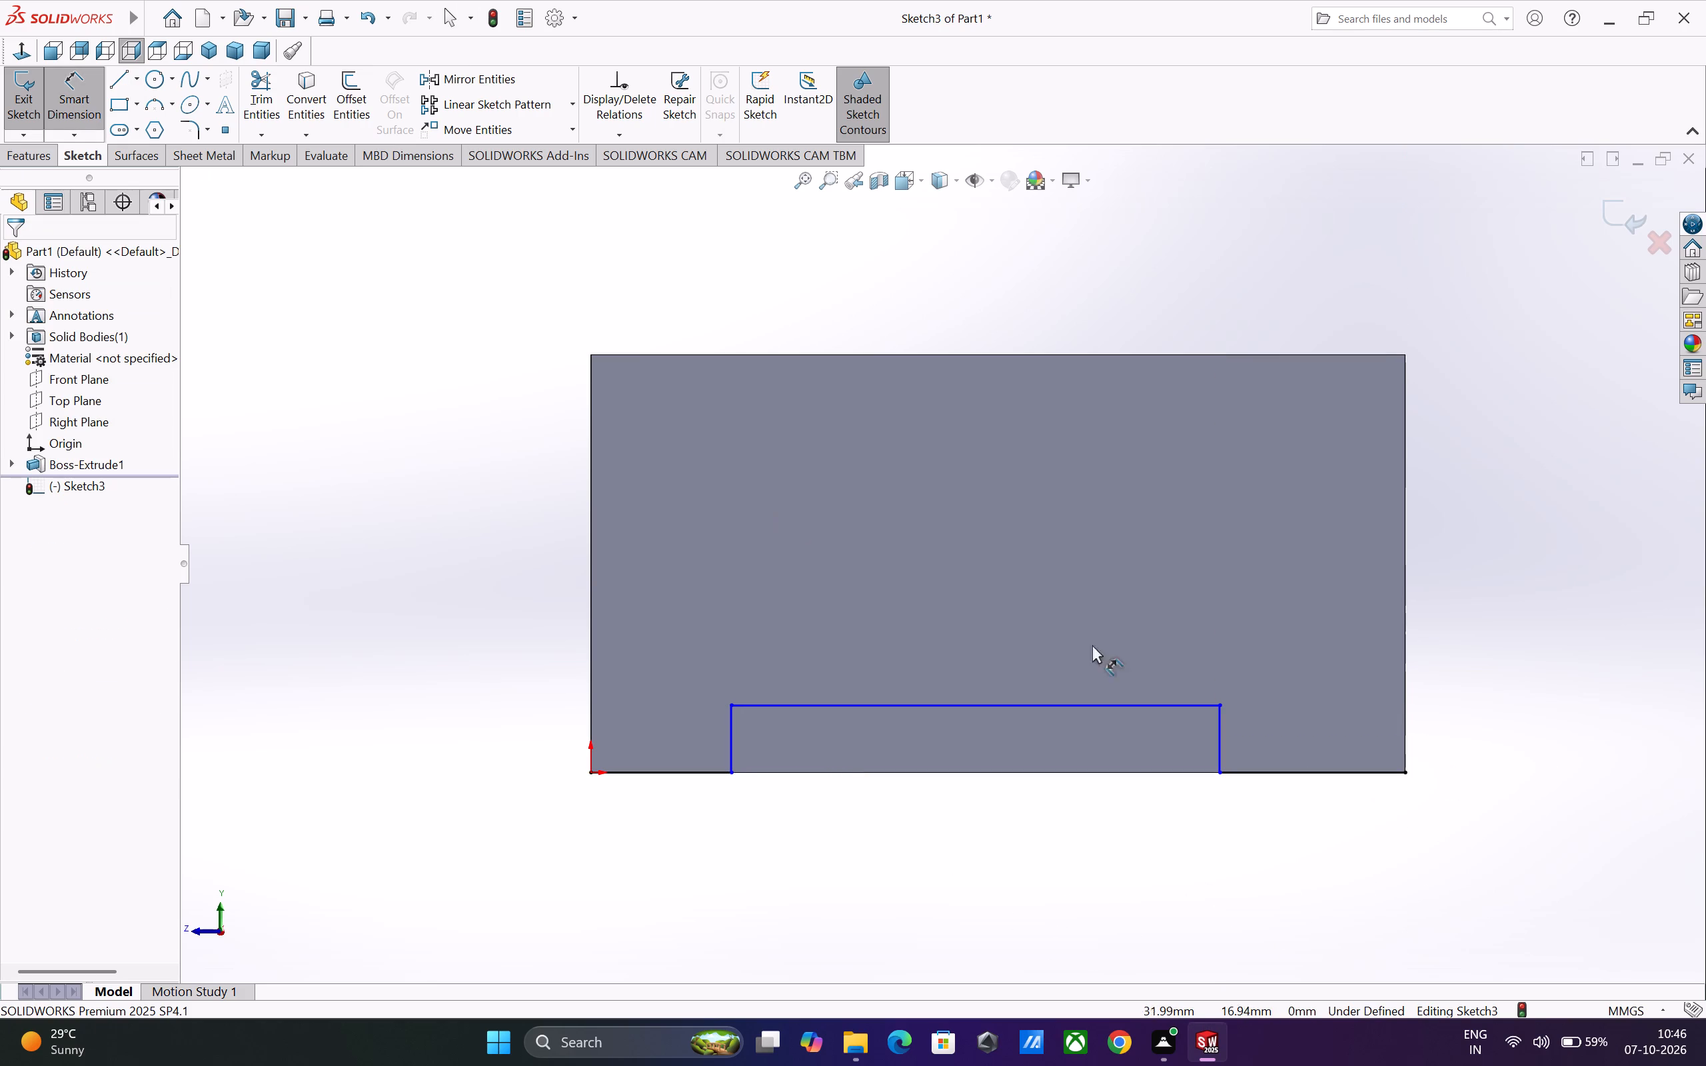
pyautogui.click(1067, 703)
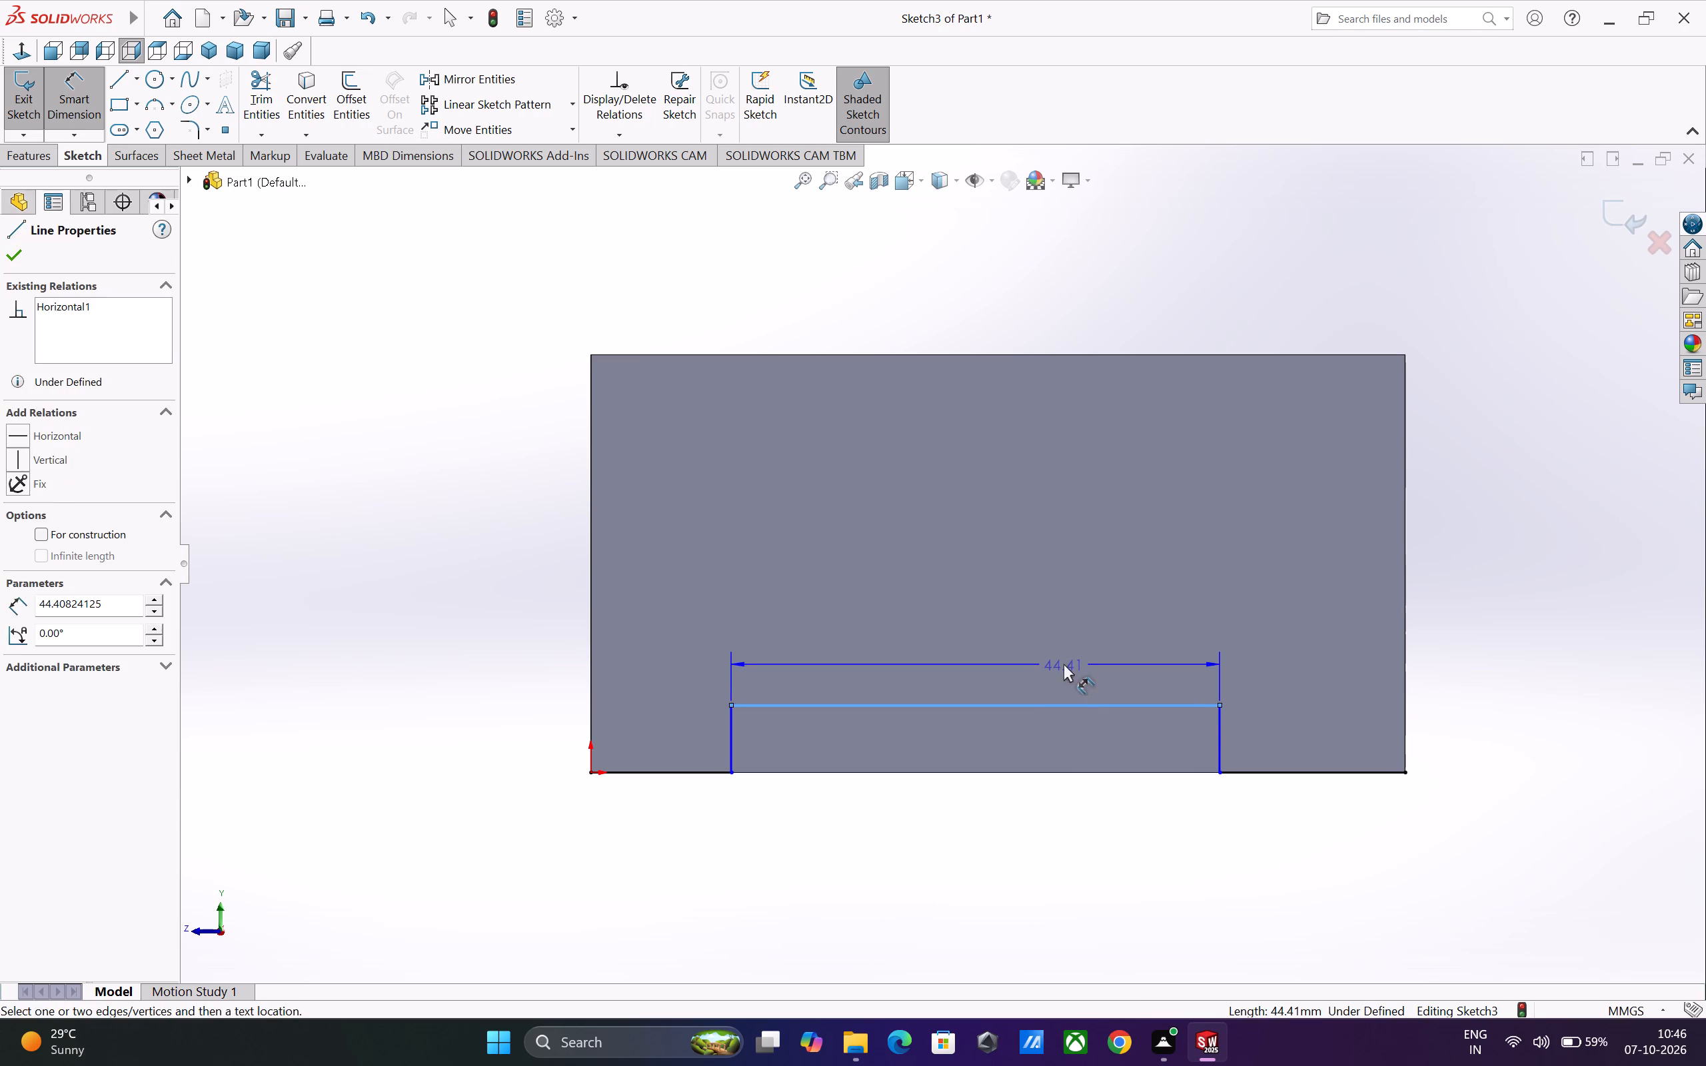
pyautogui.click(1064, 664)
pyautogui.write('44')
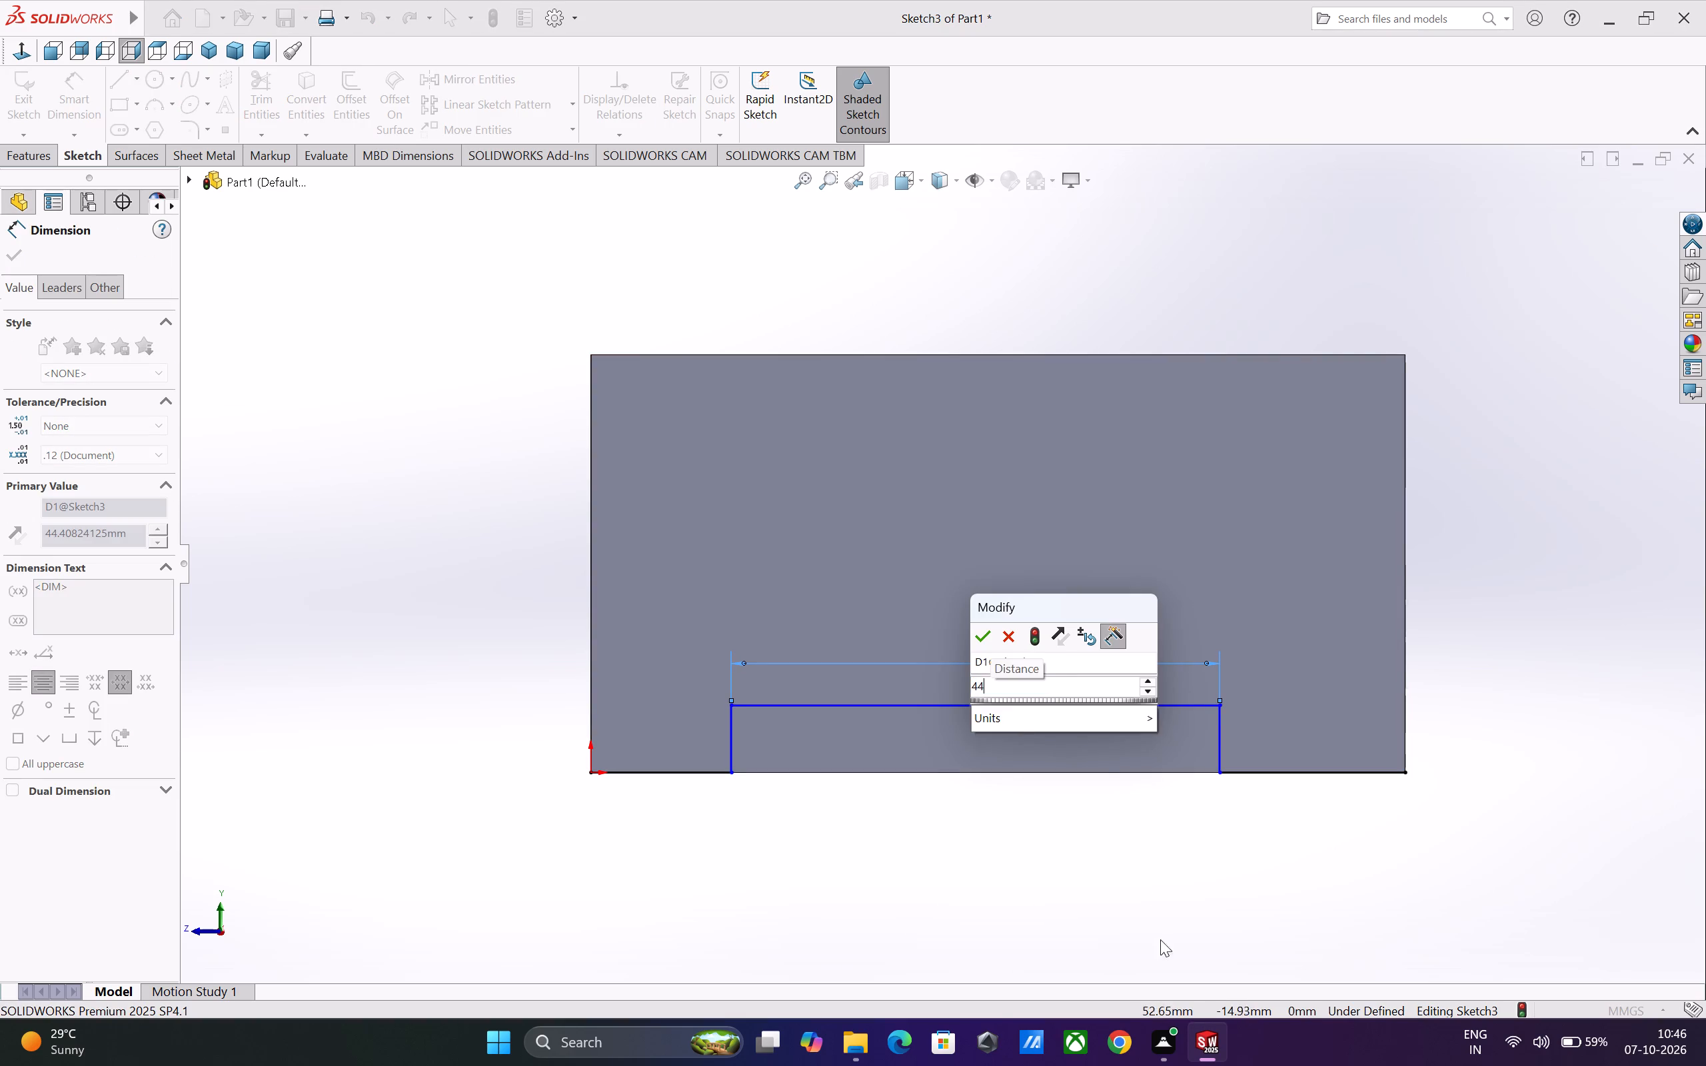
pyautogui.press('Return')
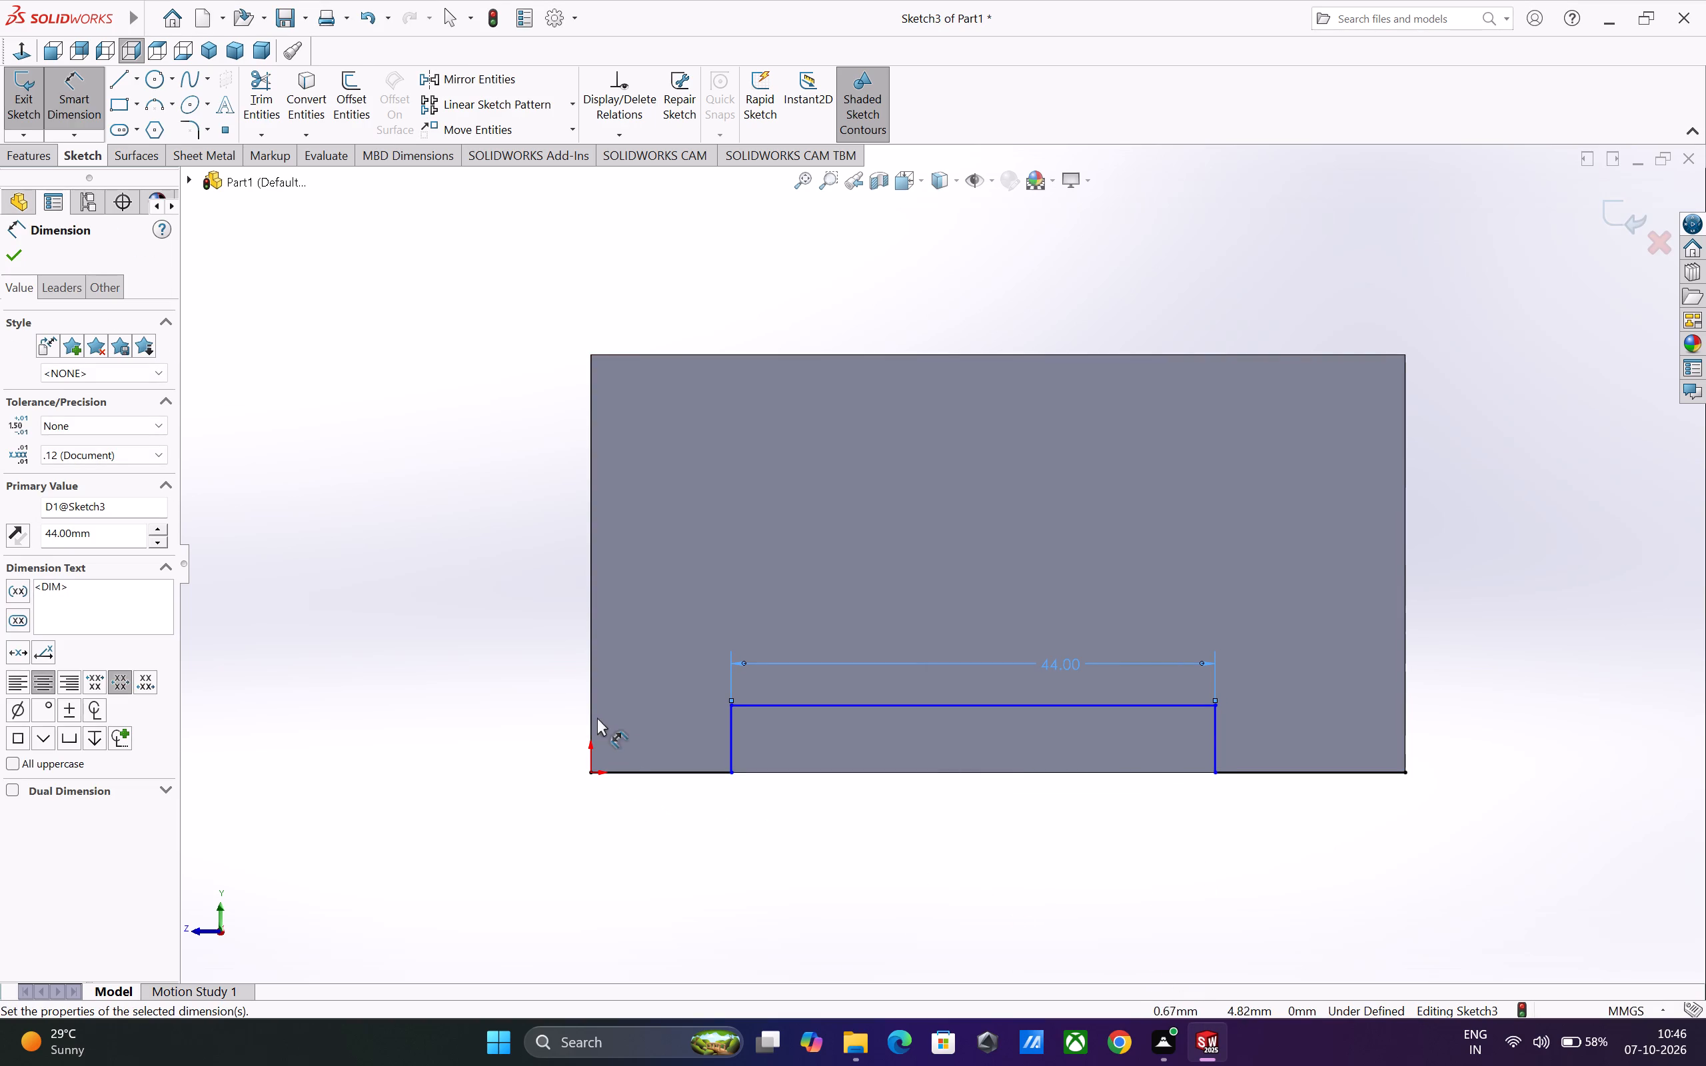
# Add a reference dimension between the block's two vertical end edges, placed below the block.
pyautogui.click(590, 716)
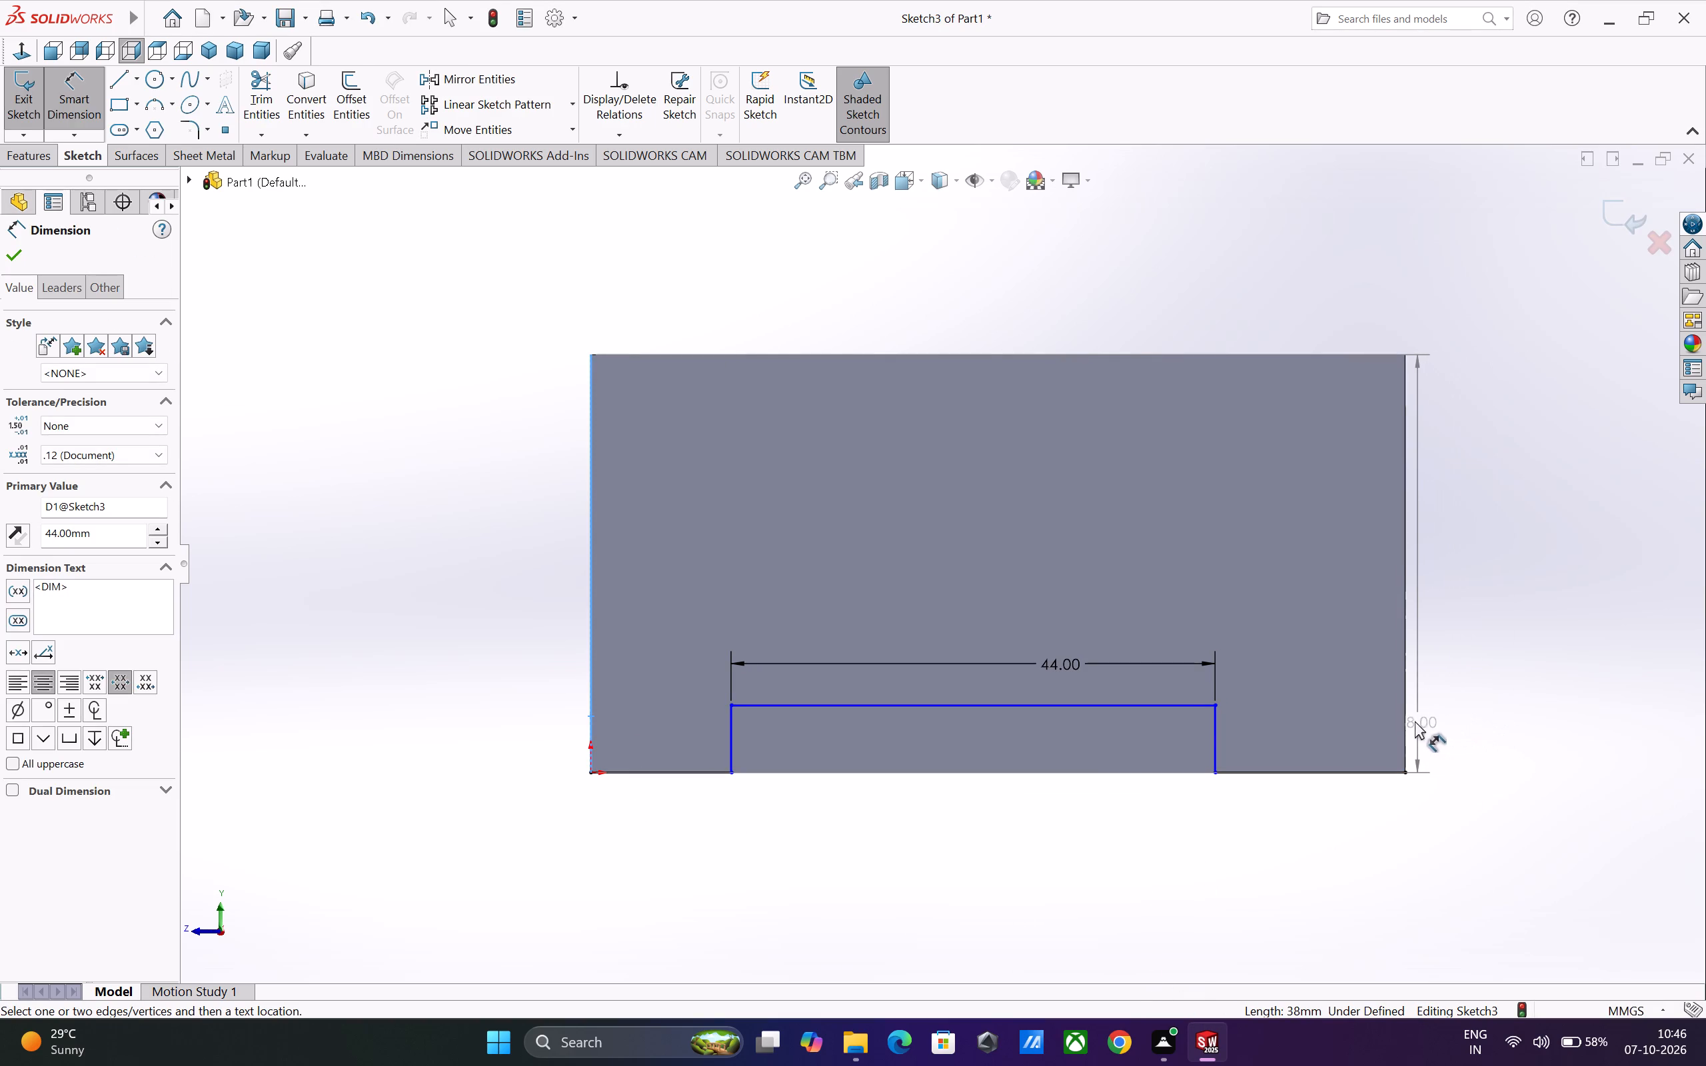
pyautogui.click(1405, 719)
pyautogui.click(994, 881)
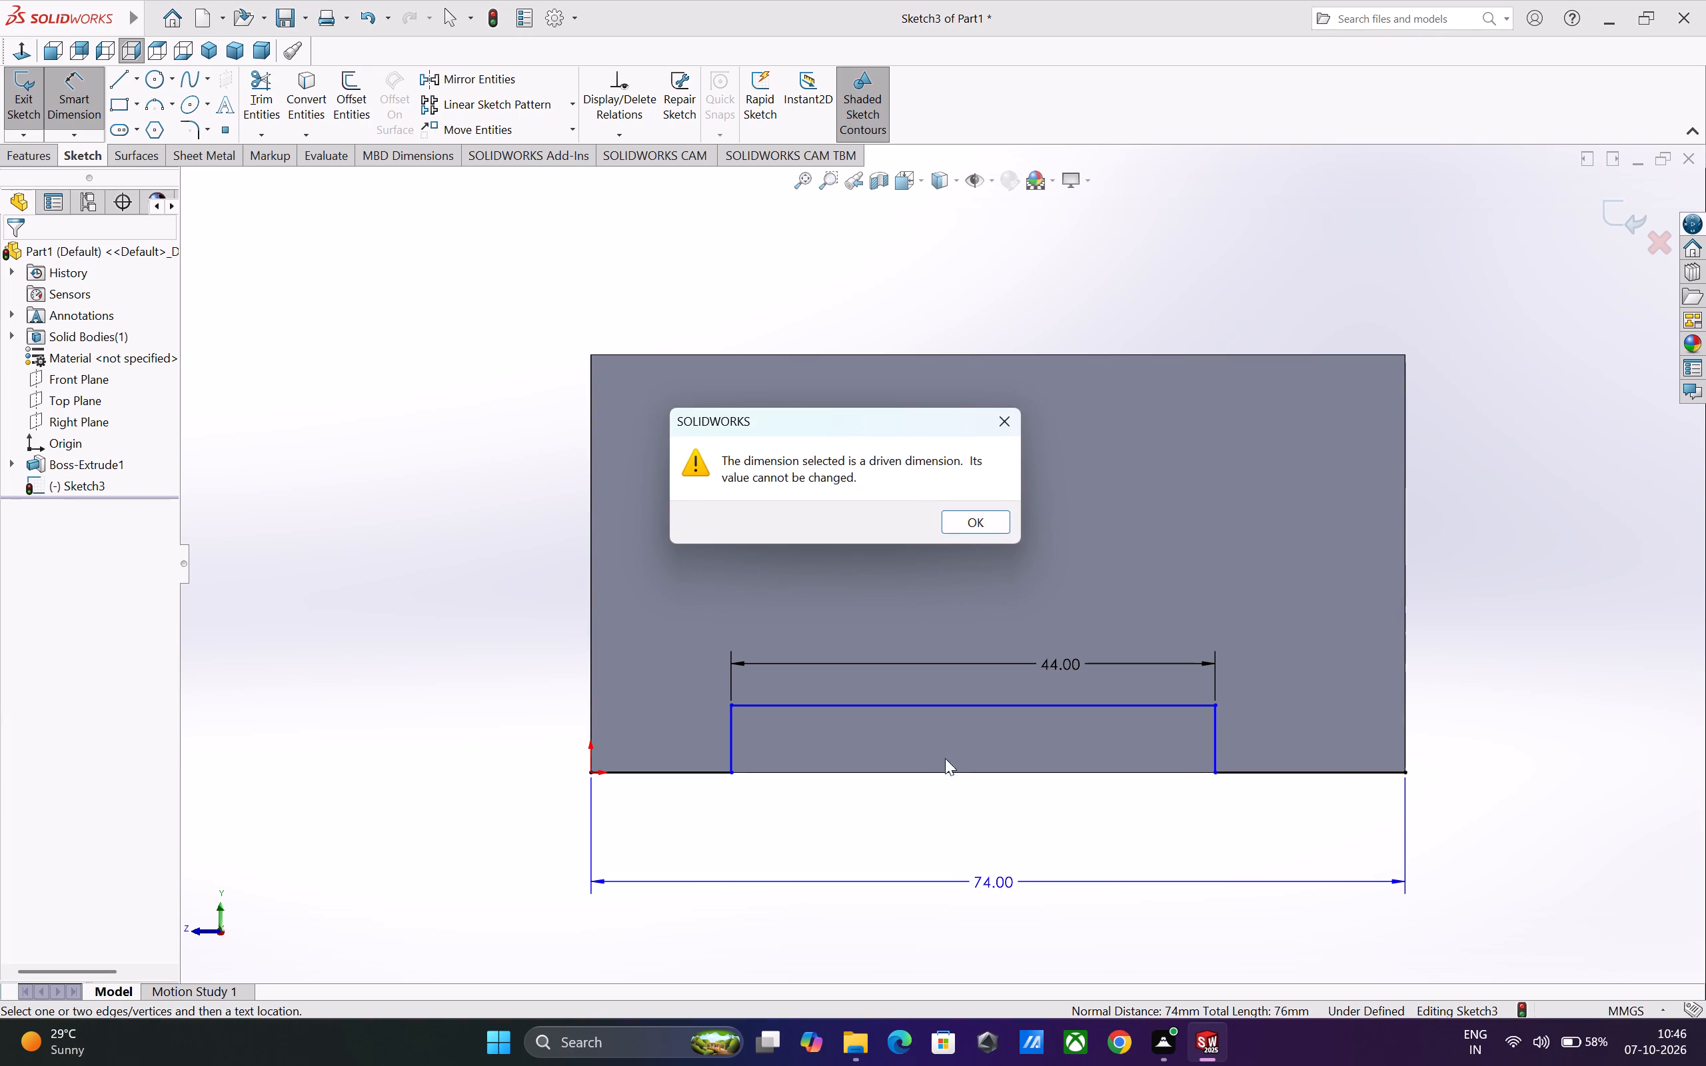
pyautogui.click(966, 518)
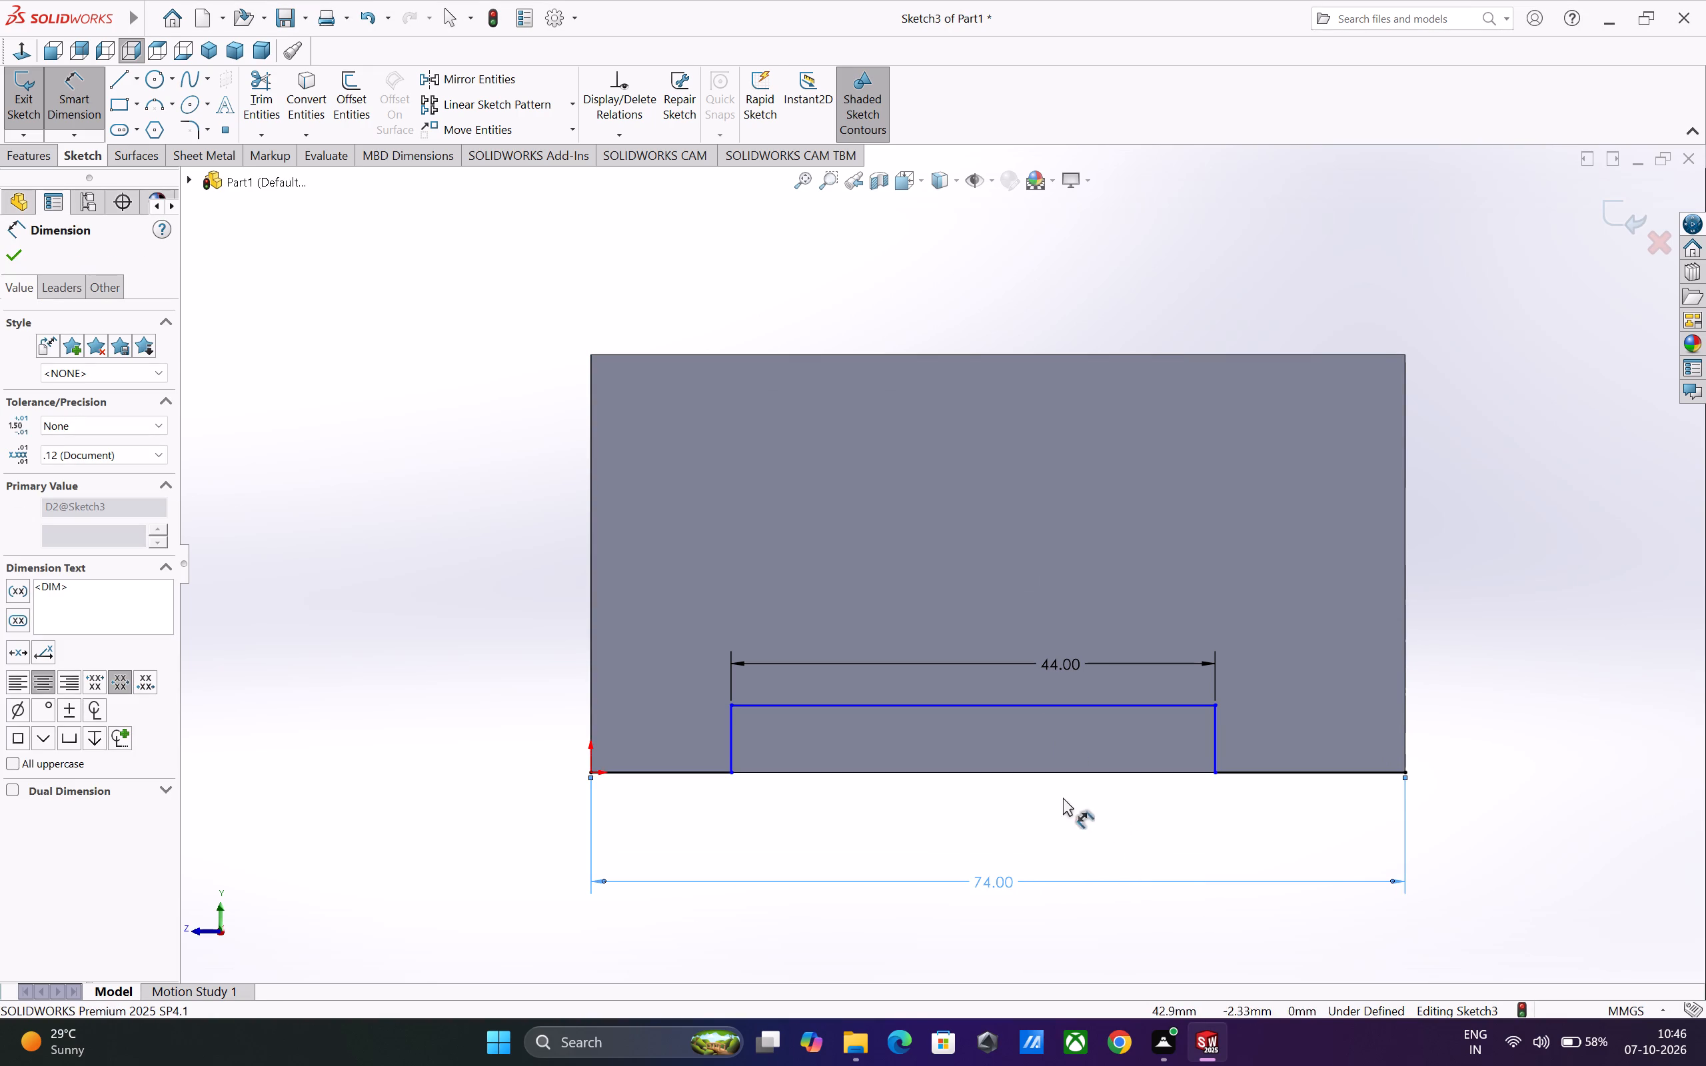
# Dimension the recess height between the block's bottom edge and the profile's upper line to 6 mm.
pyautogui.click(1170, 773)
pyautogui.click(1186, 704)
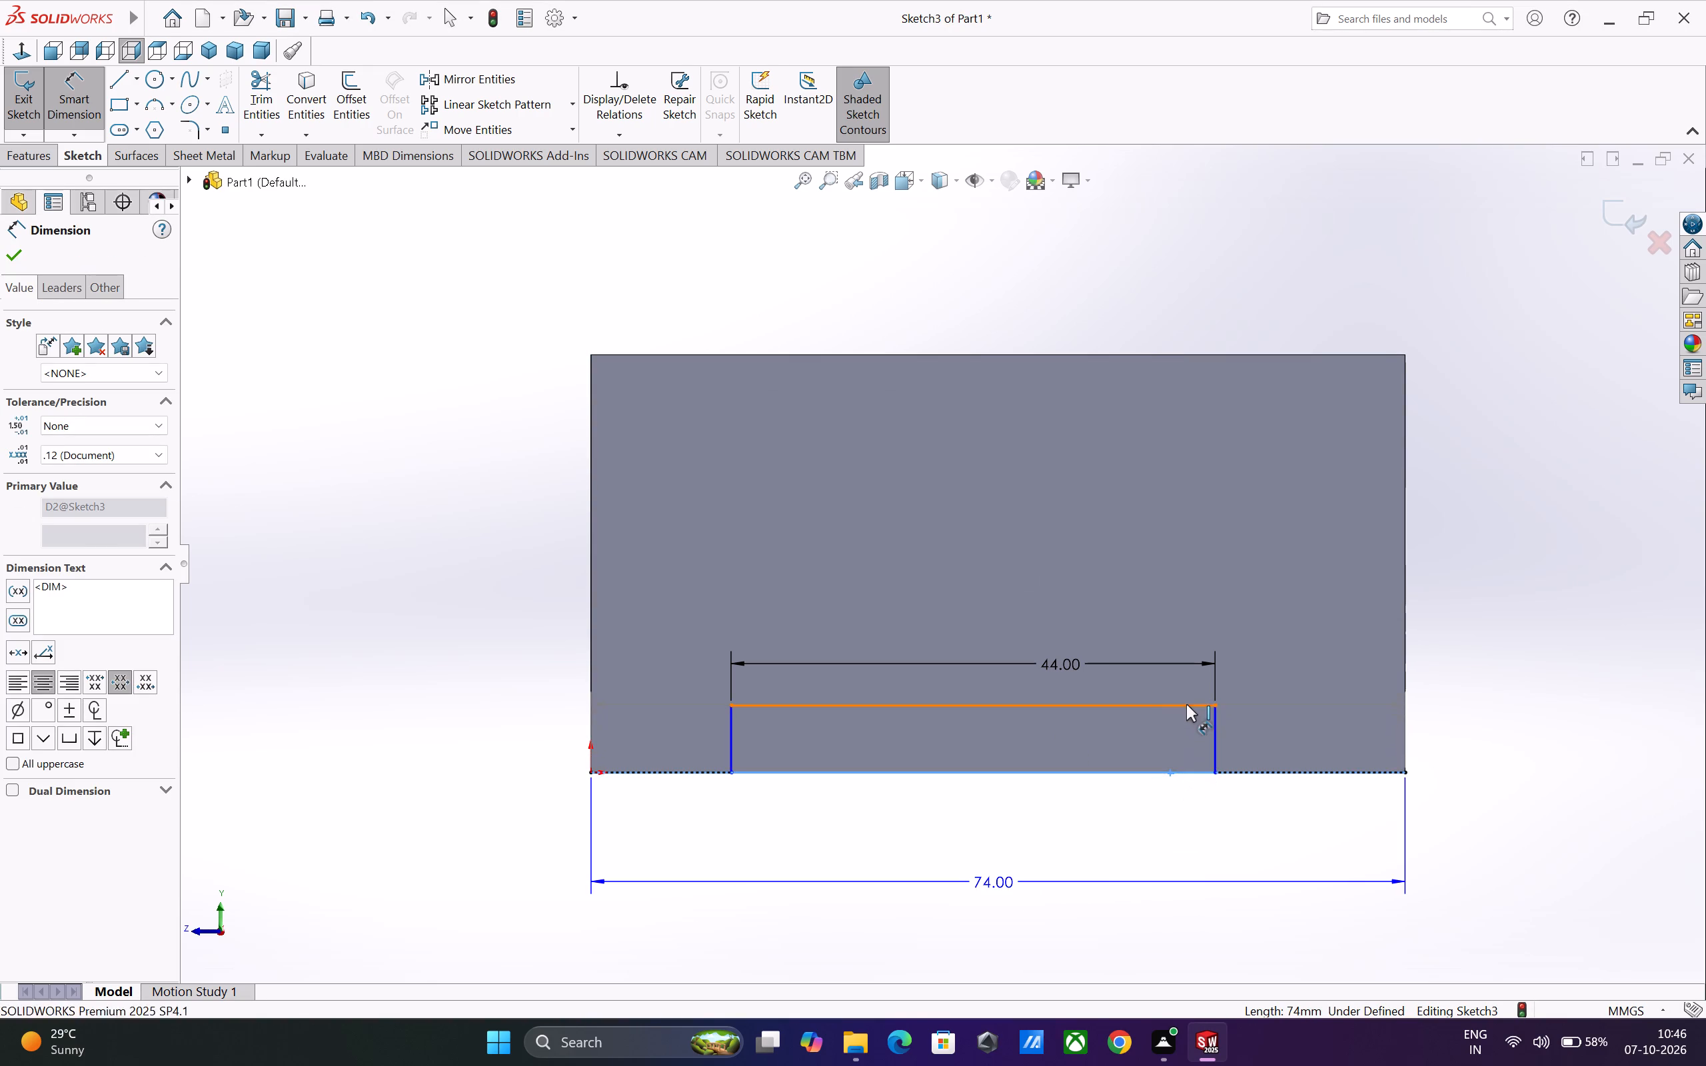
pyautogui.click(1459, 718)
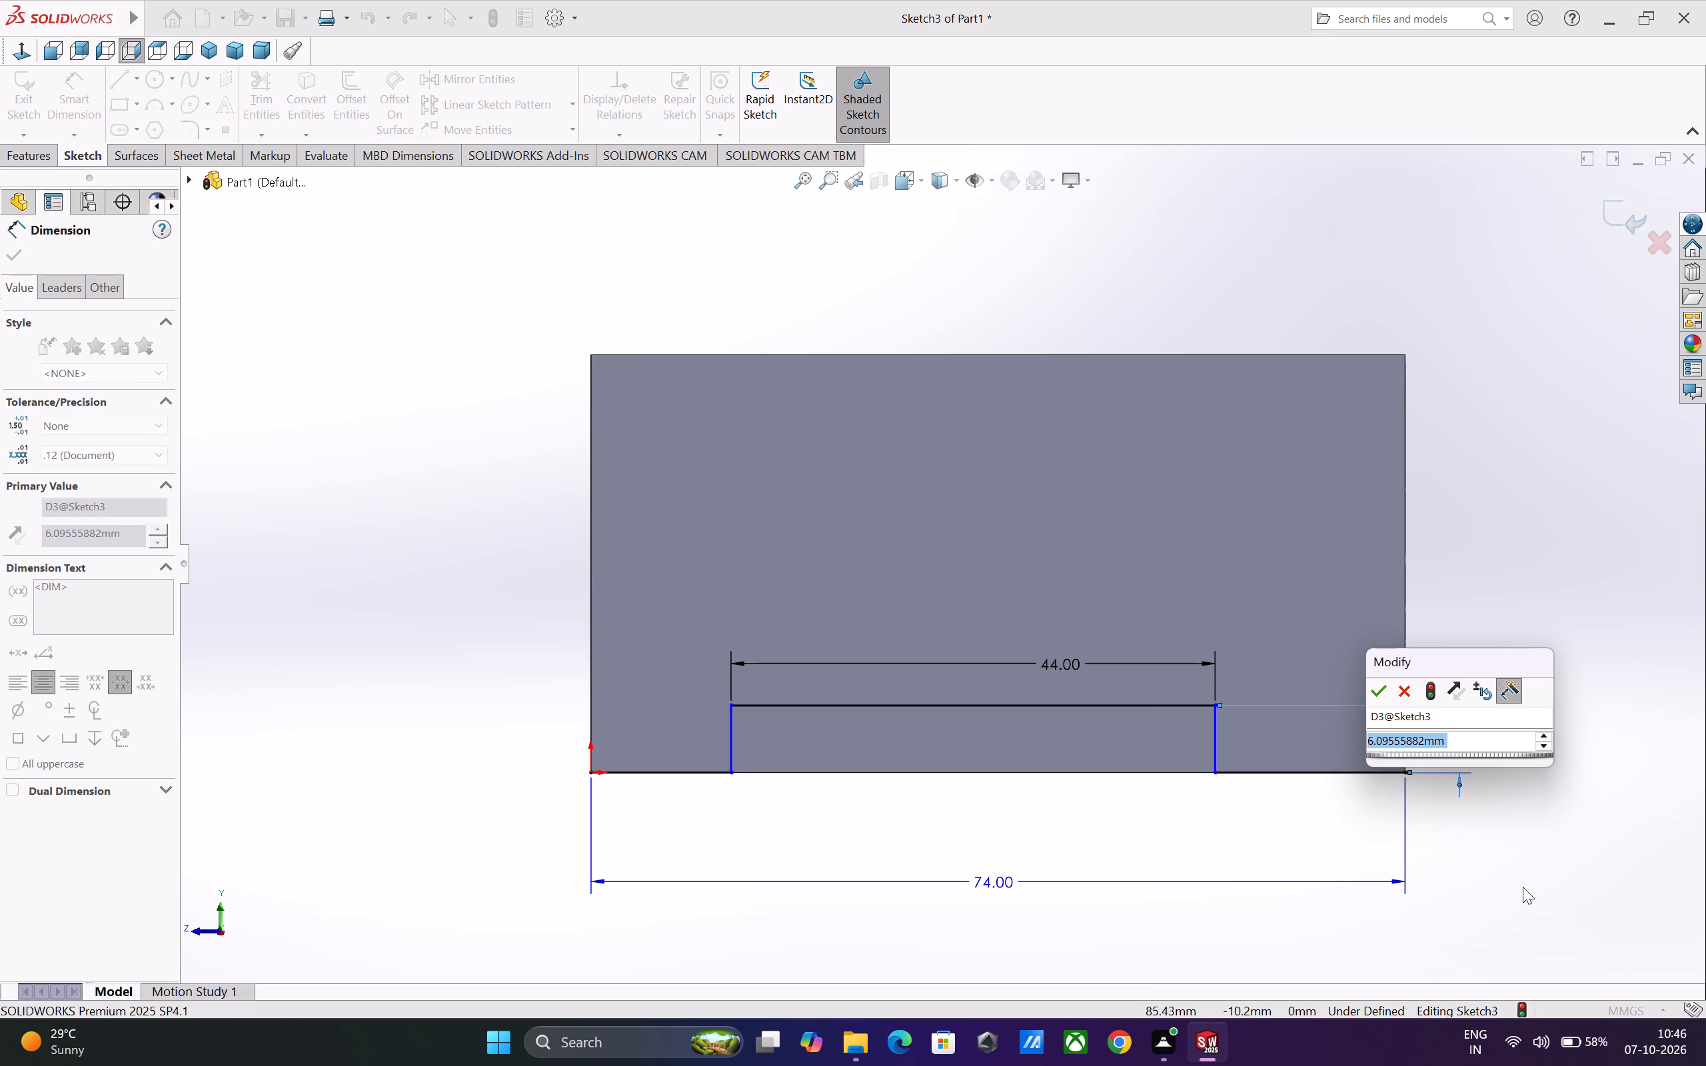
pyautogui.press('6')
pyautogui.press('Return')
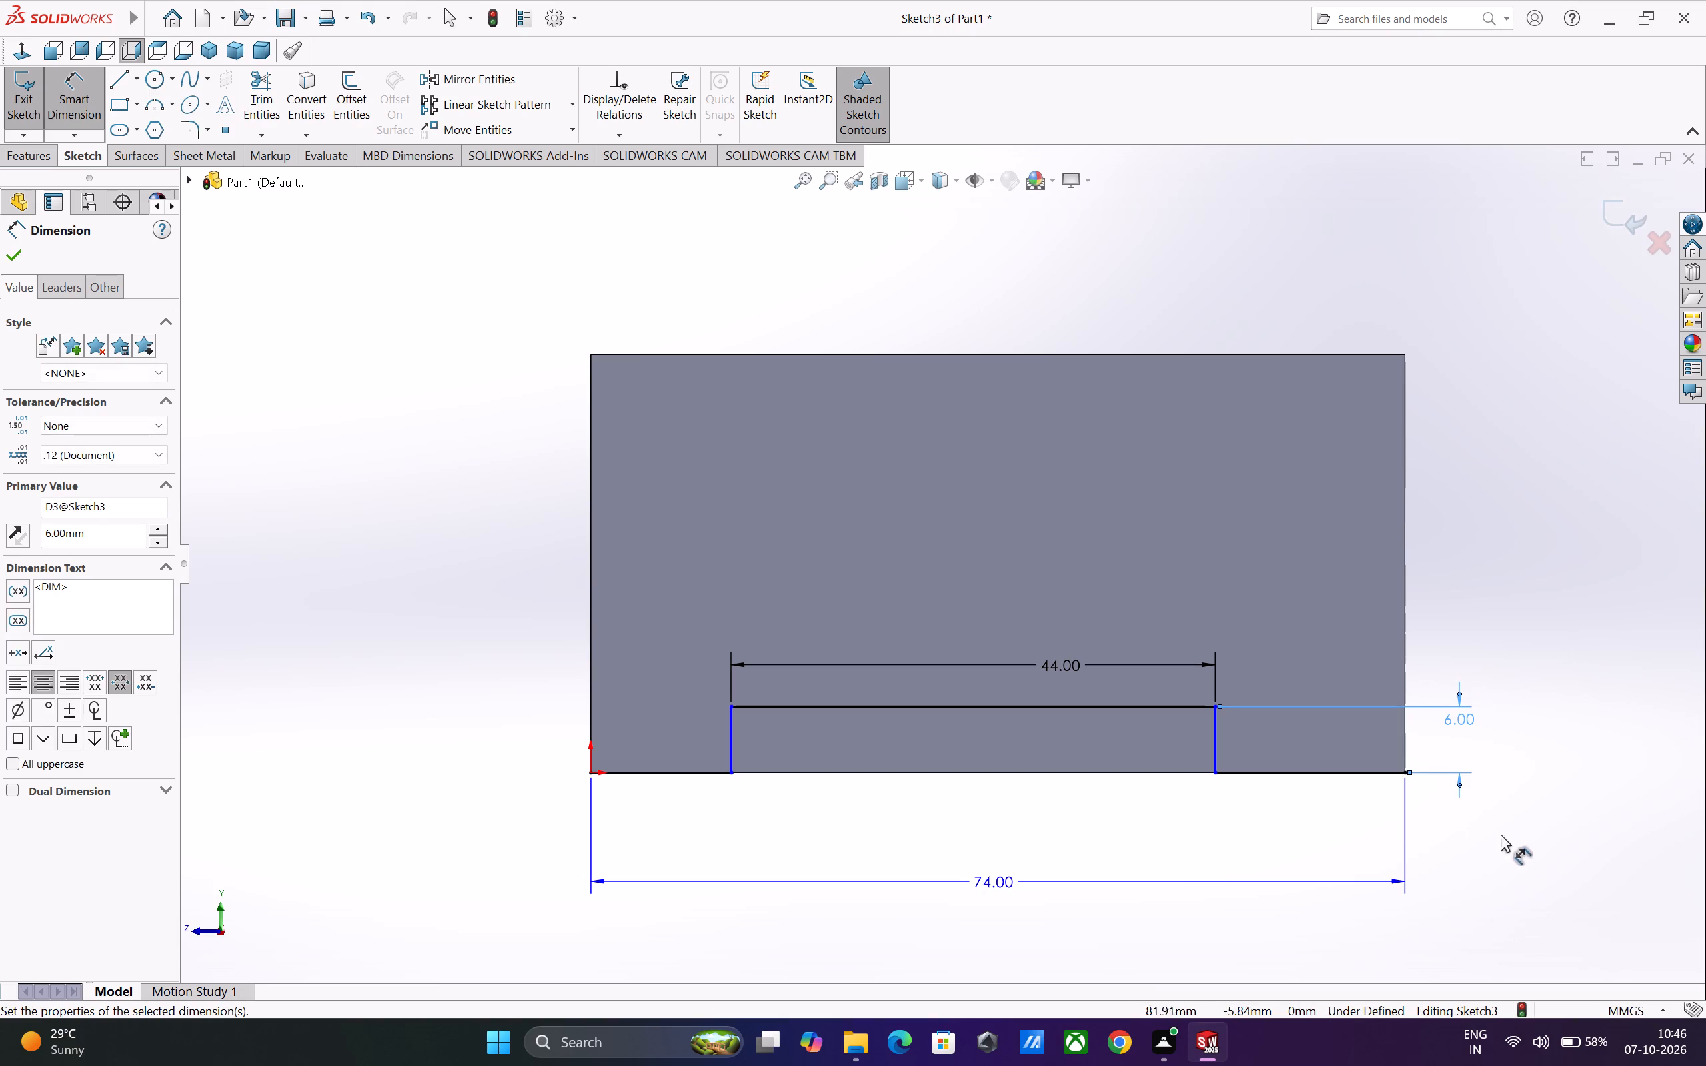
# Dimension the distance from the recess's far vertical line to the block's end edge away from the origin as 15 mm.
pyautogui.click(1218, 750)
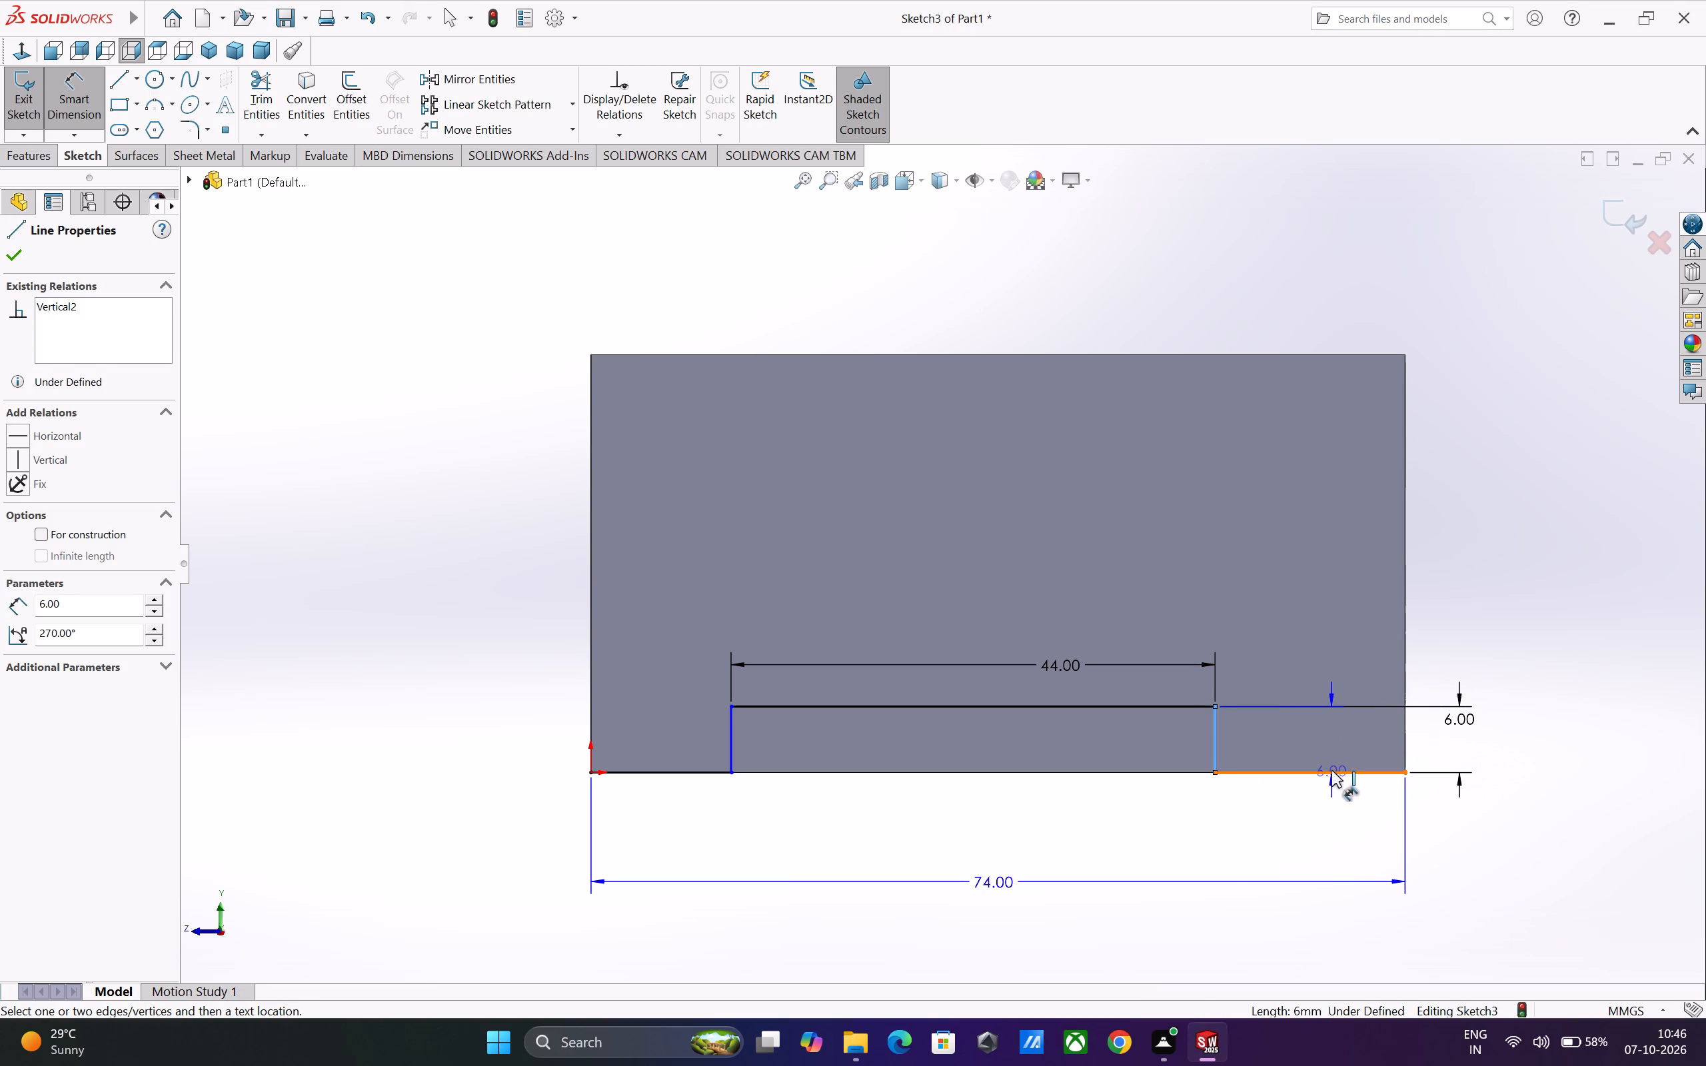
pyautogui.press('Escape')
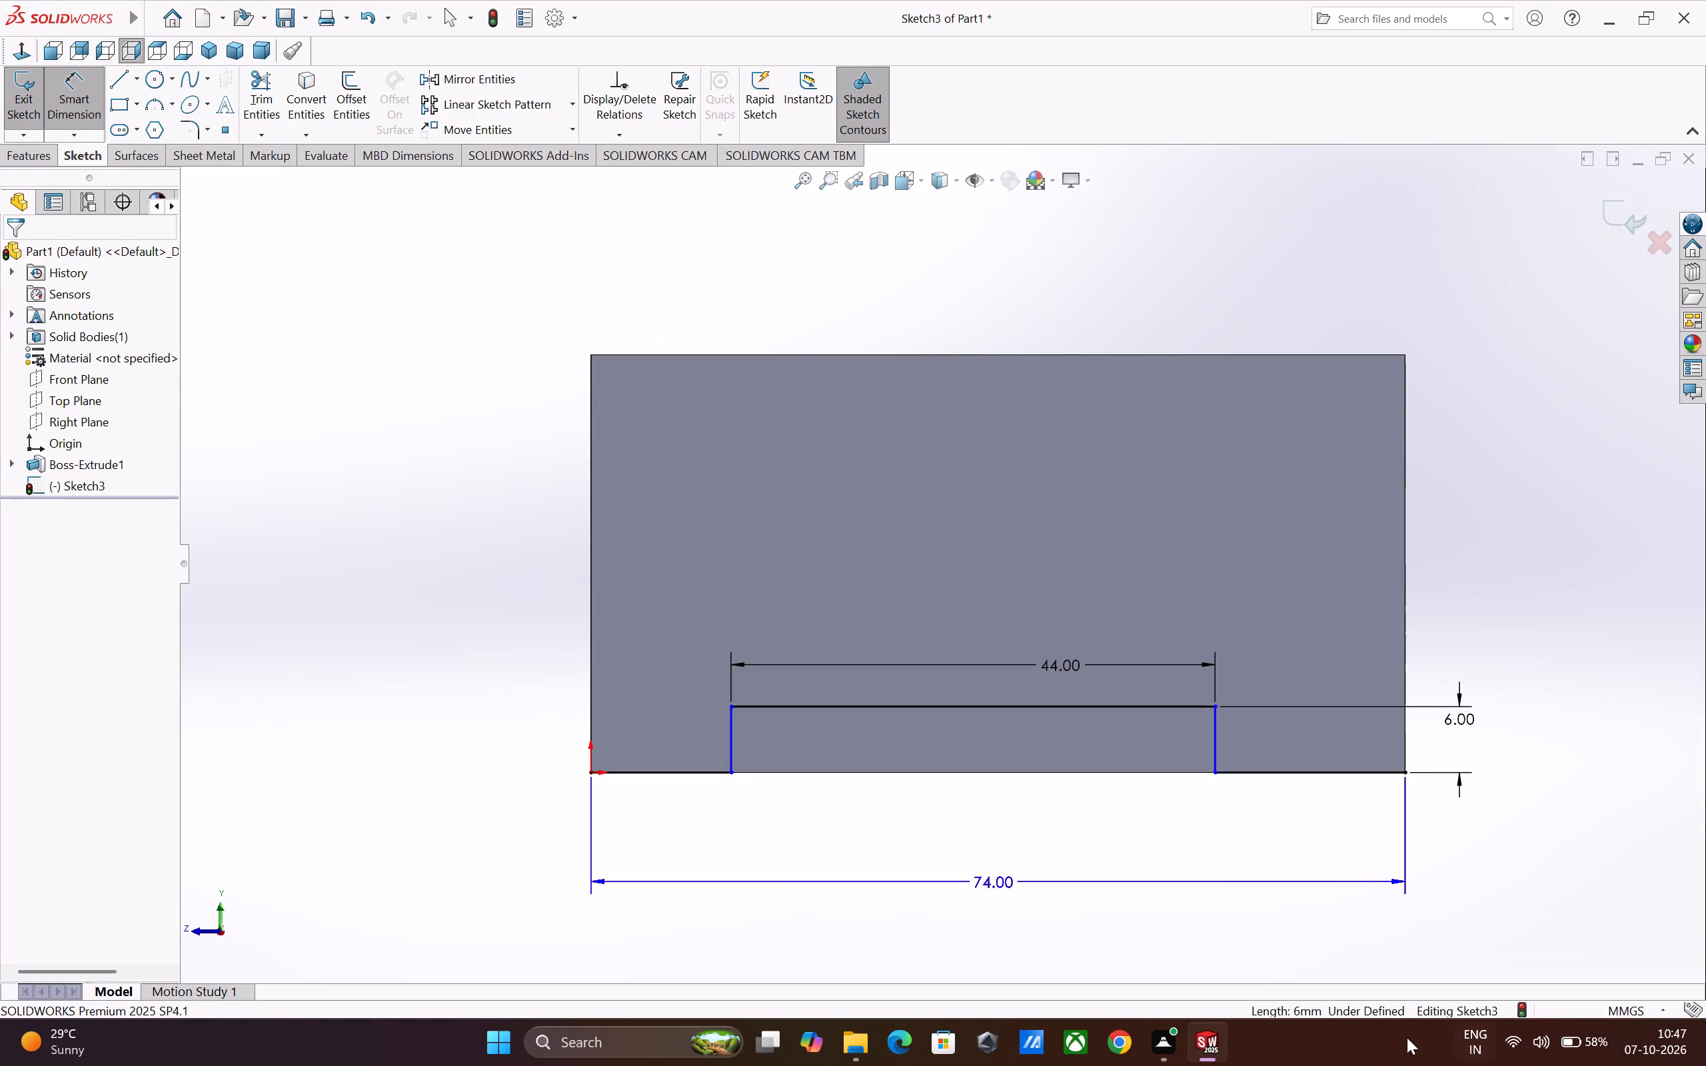
pyautogui.click(1214, 748)
pyautogui.click(1405, 744)
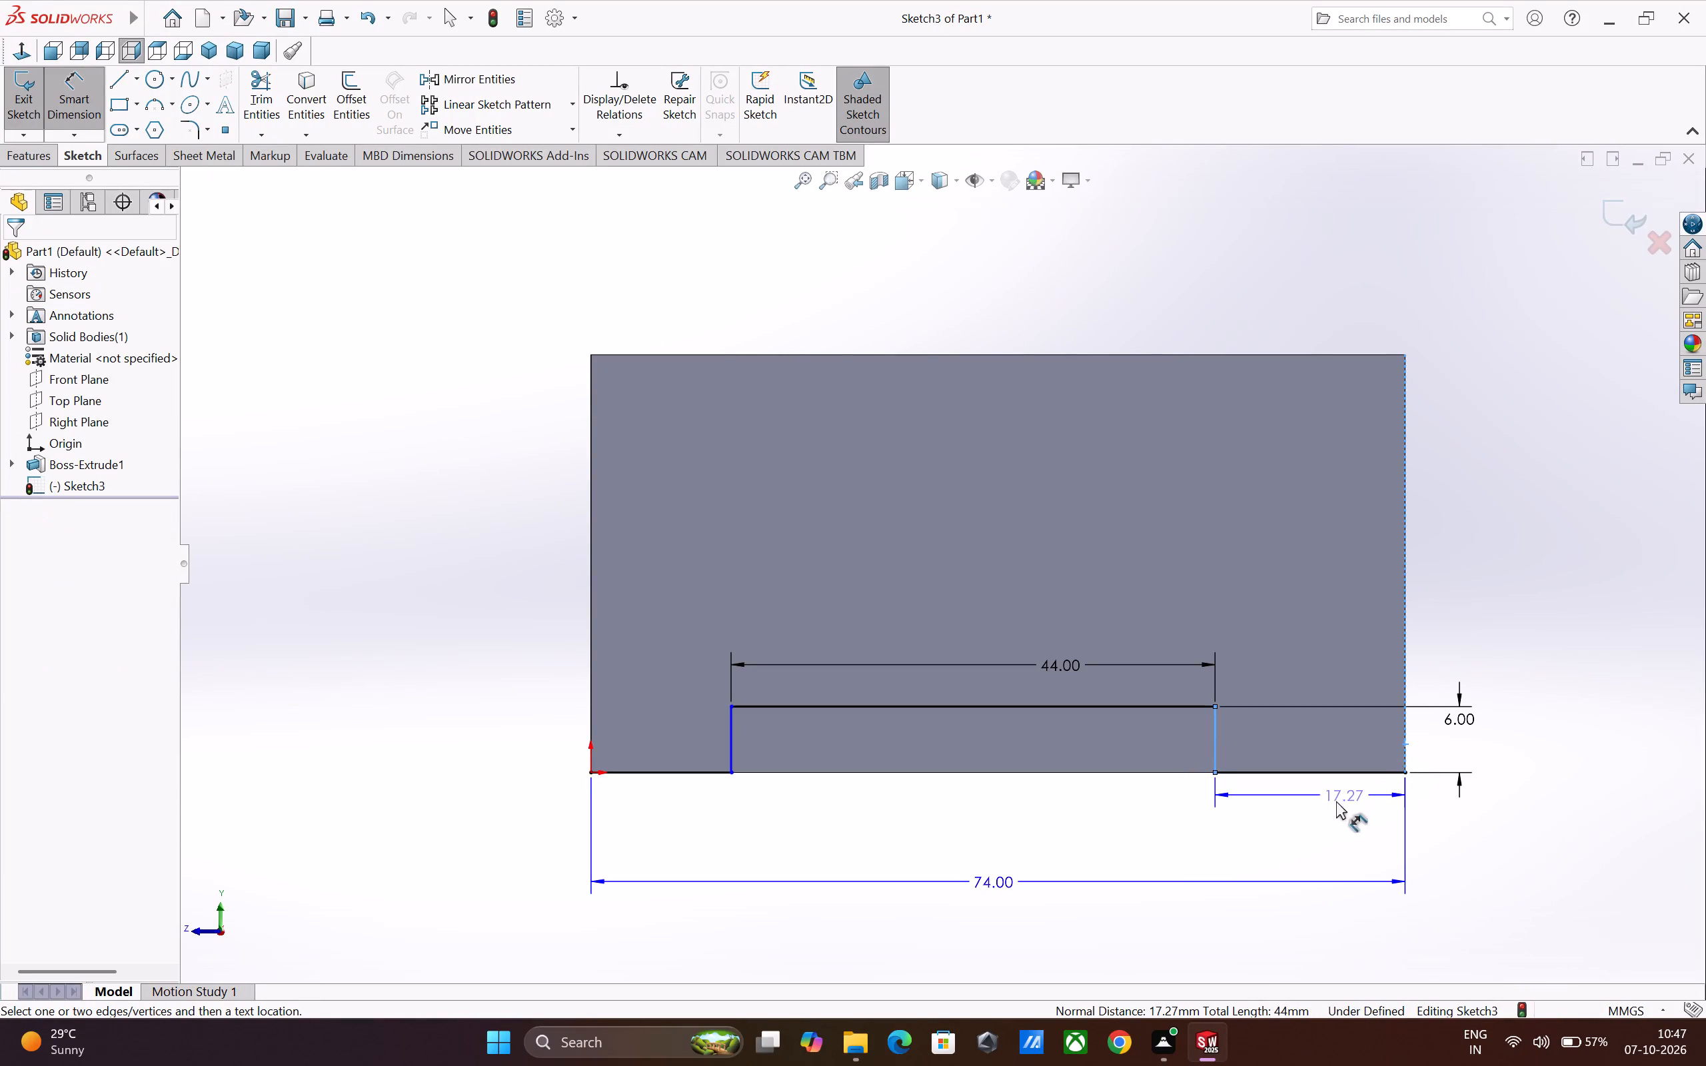
pyautogui.click(1325, 804)
pyautogui.press('1')
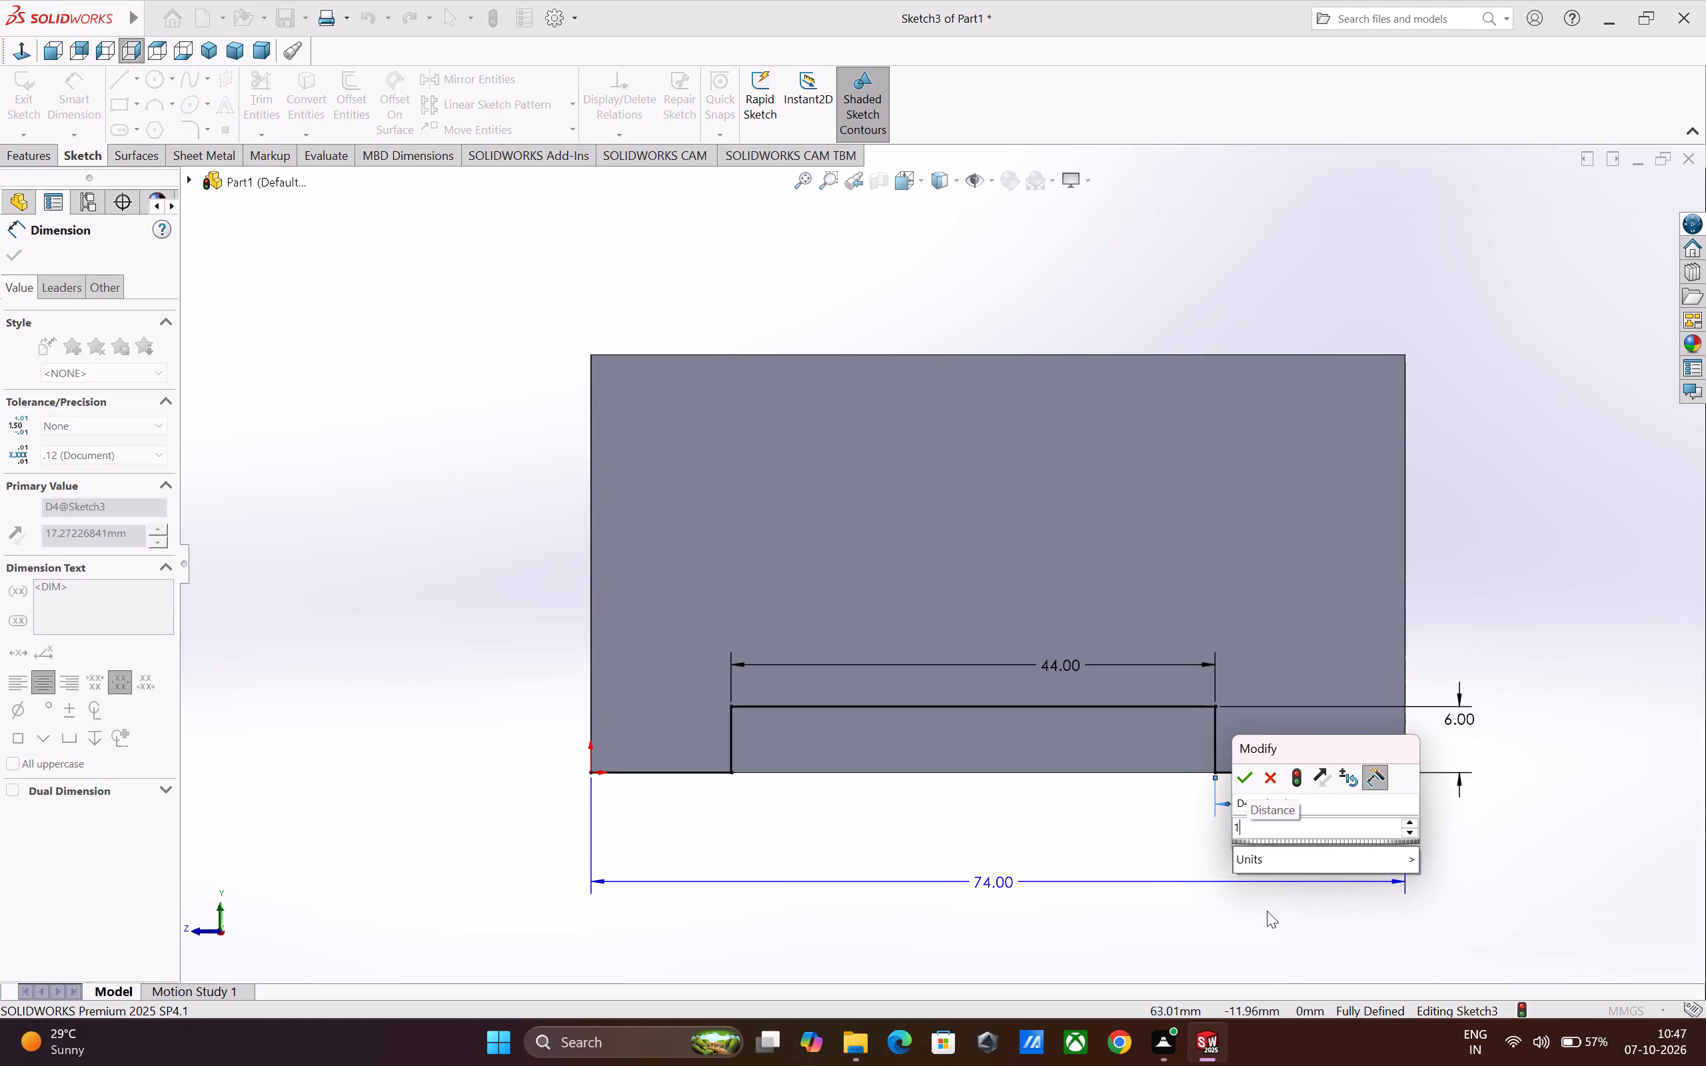
pyautogui.press('5')
pyautogui.press('Return')
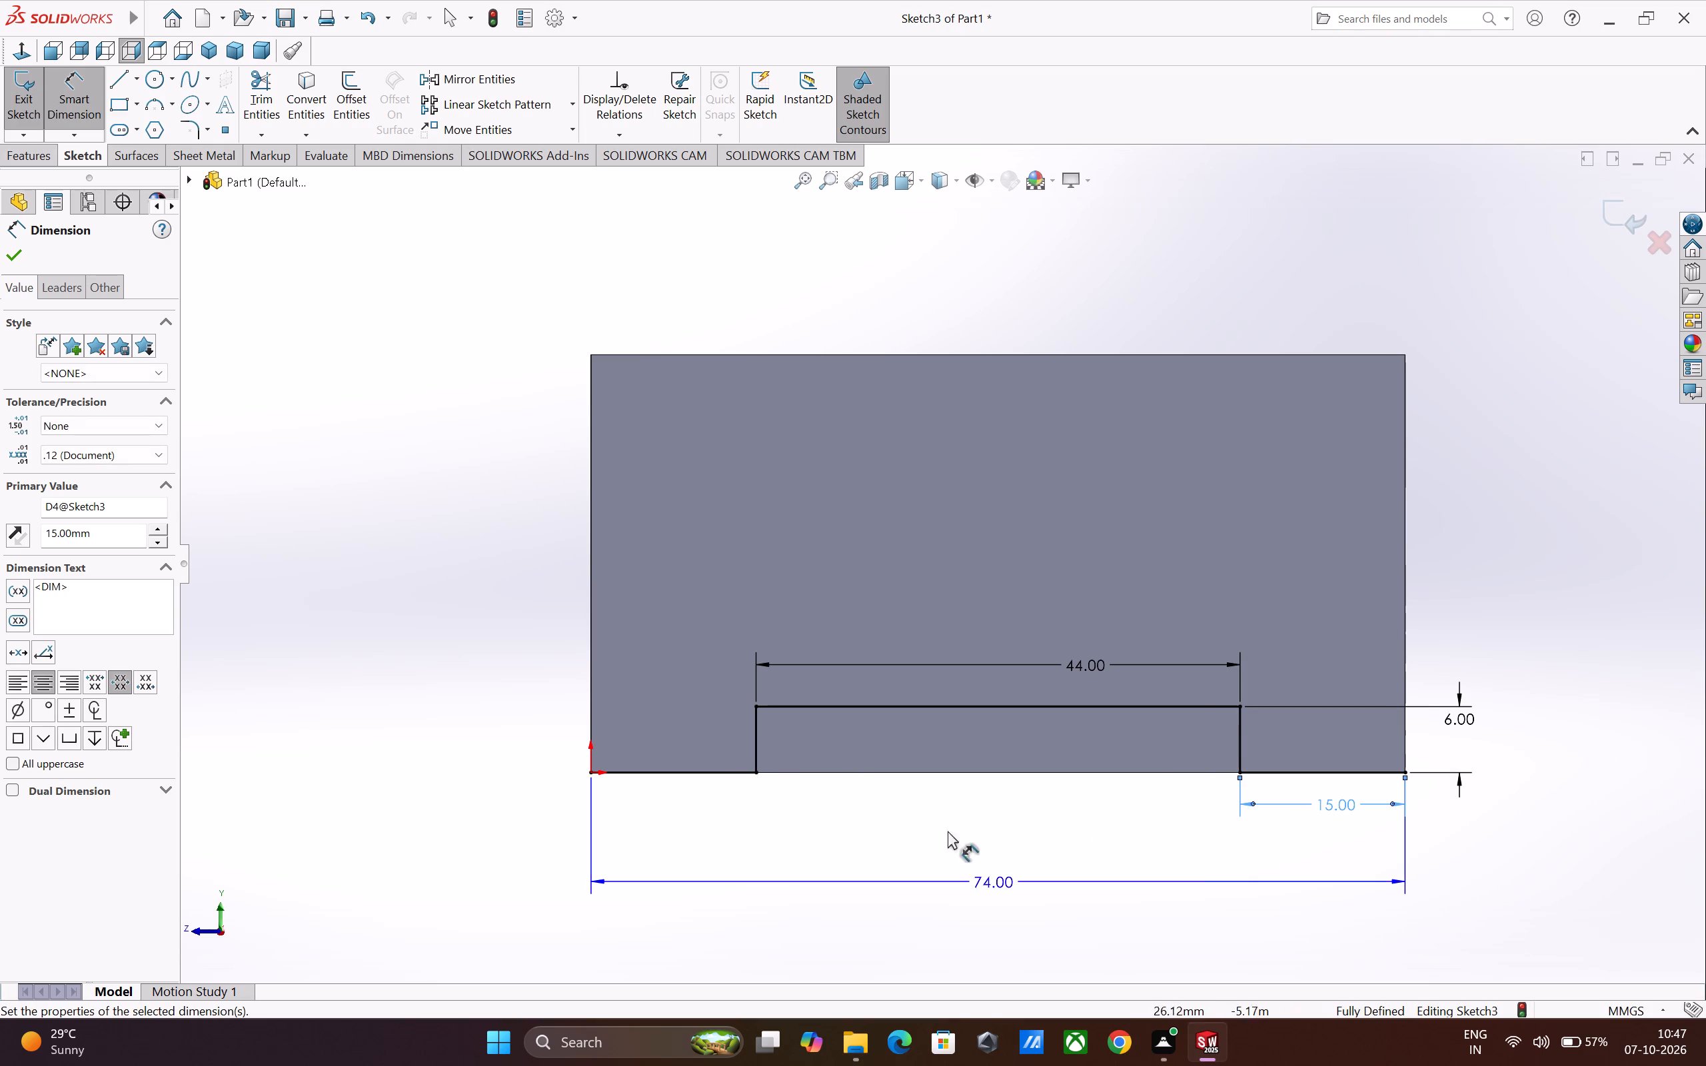
pyautogui.click(5, 253)
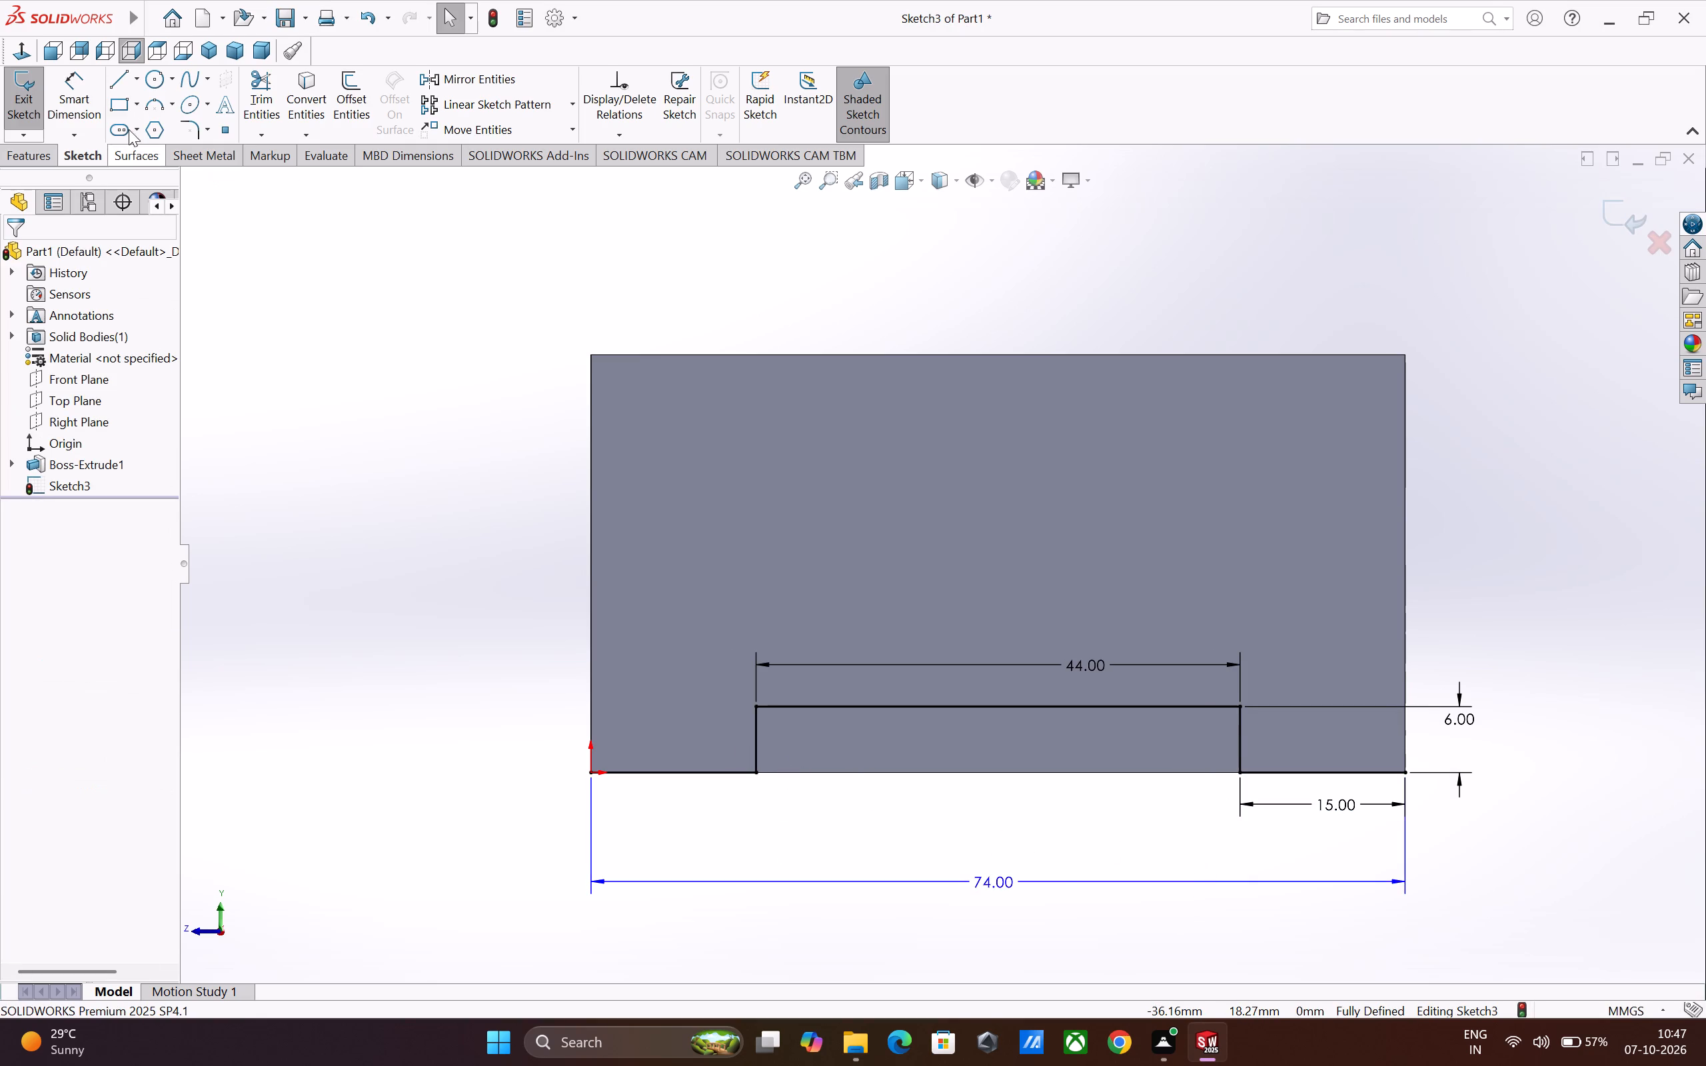
# Draw a horizontal line along the block's bottom edge between the two recess verticals, closing the 44 mm wide rectangle.
pyautogui.click(117, 75)
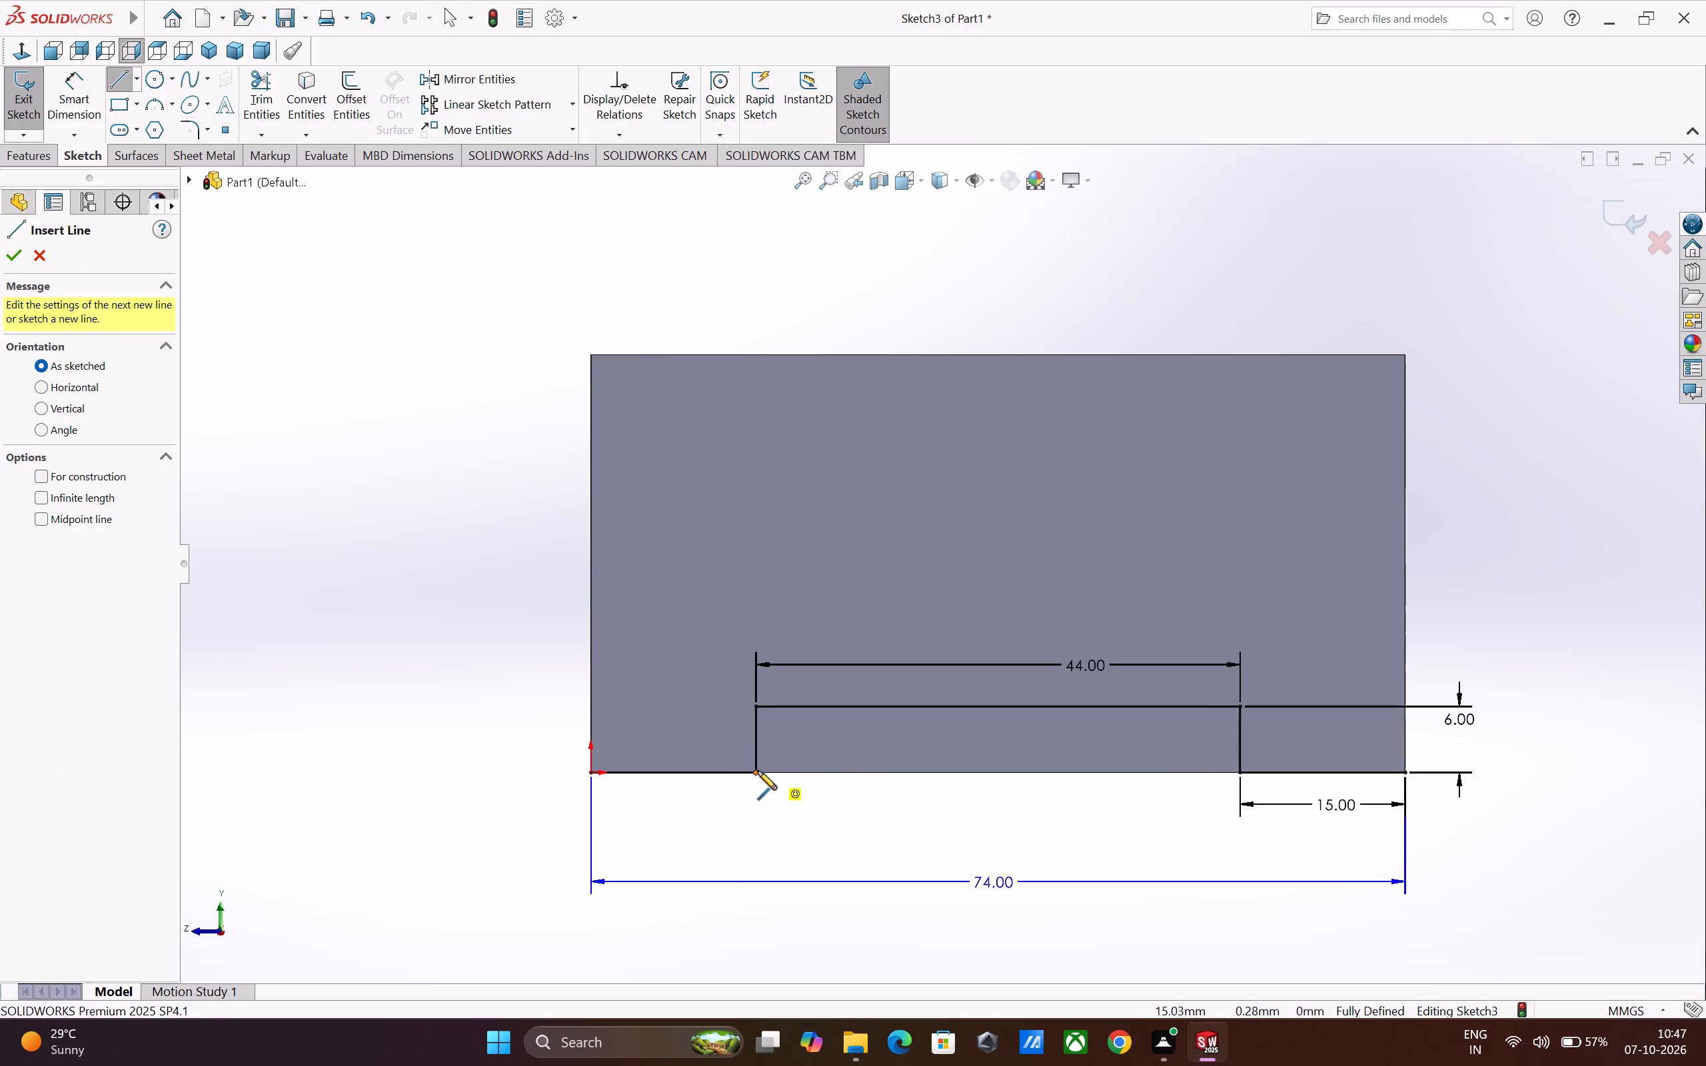
pyautogui.click(758, 774)
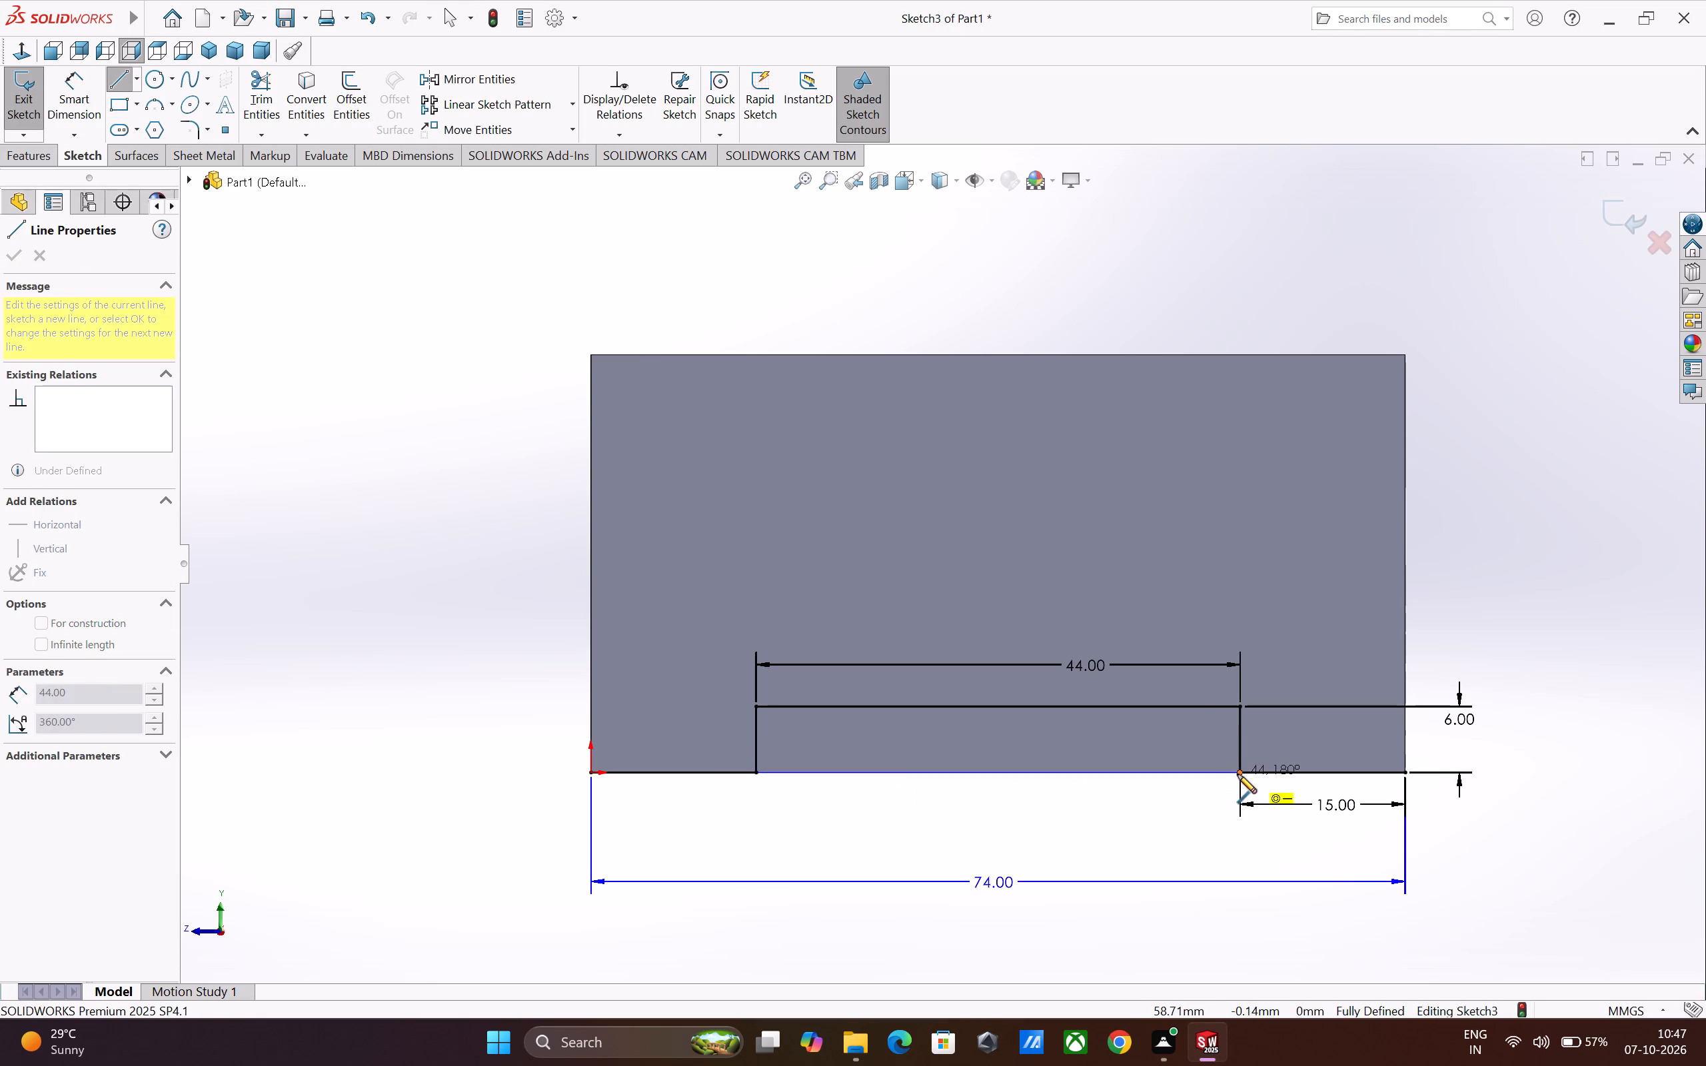
pyautogui.click(1240, 774)
pyautogui.press('Escape')
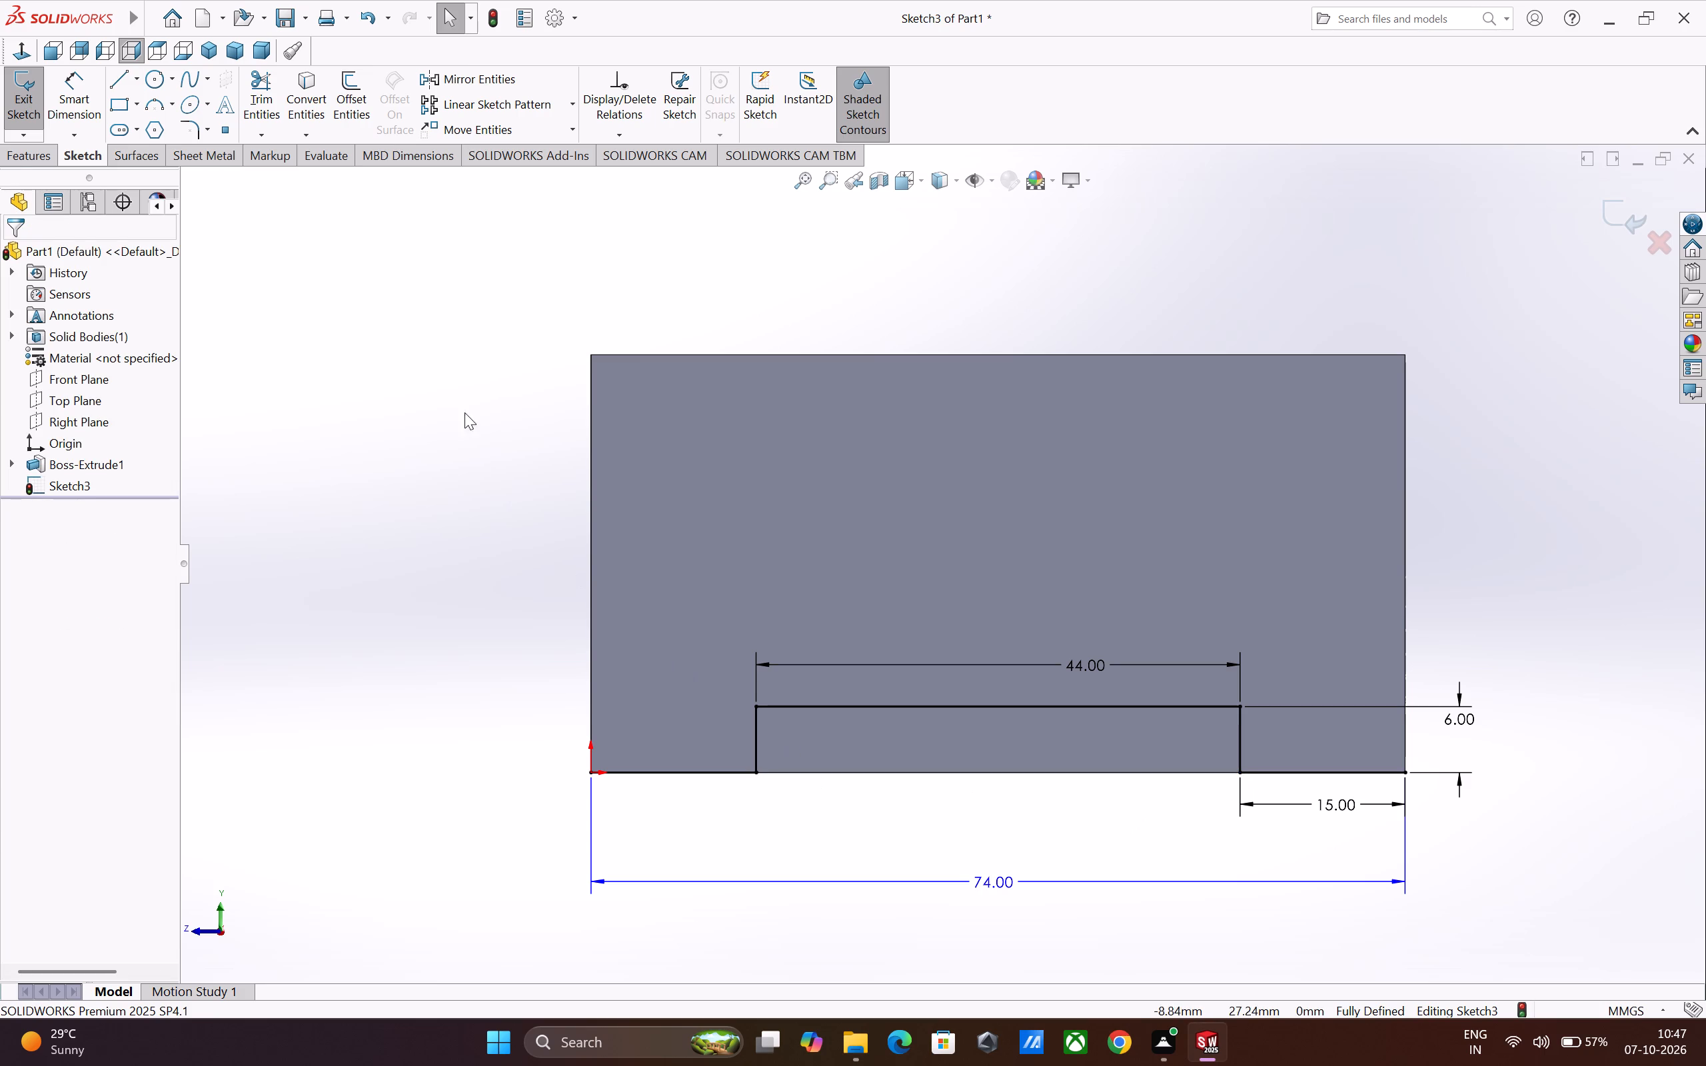
# Power-trim the two outer base lines on either side of the recess, leaving only the closed rectangle.
pyautogui.click(262, 97)
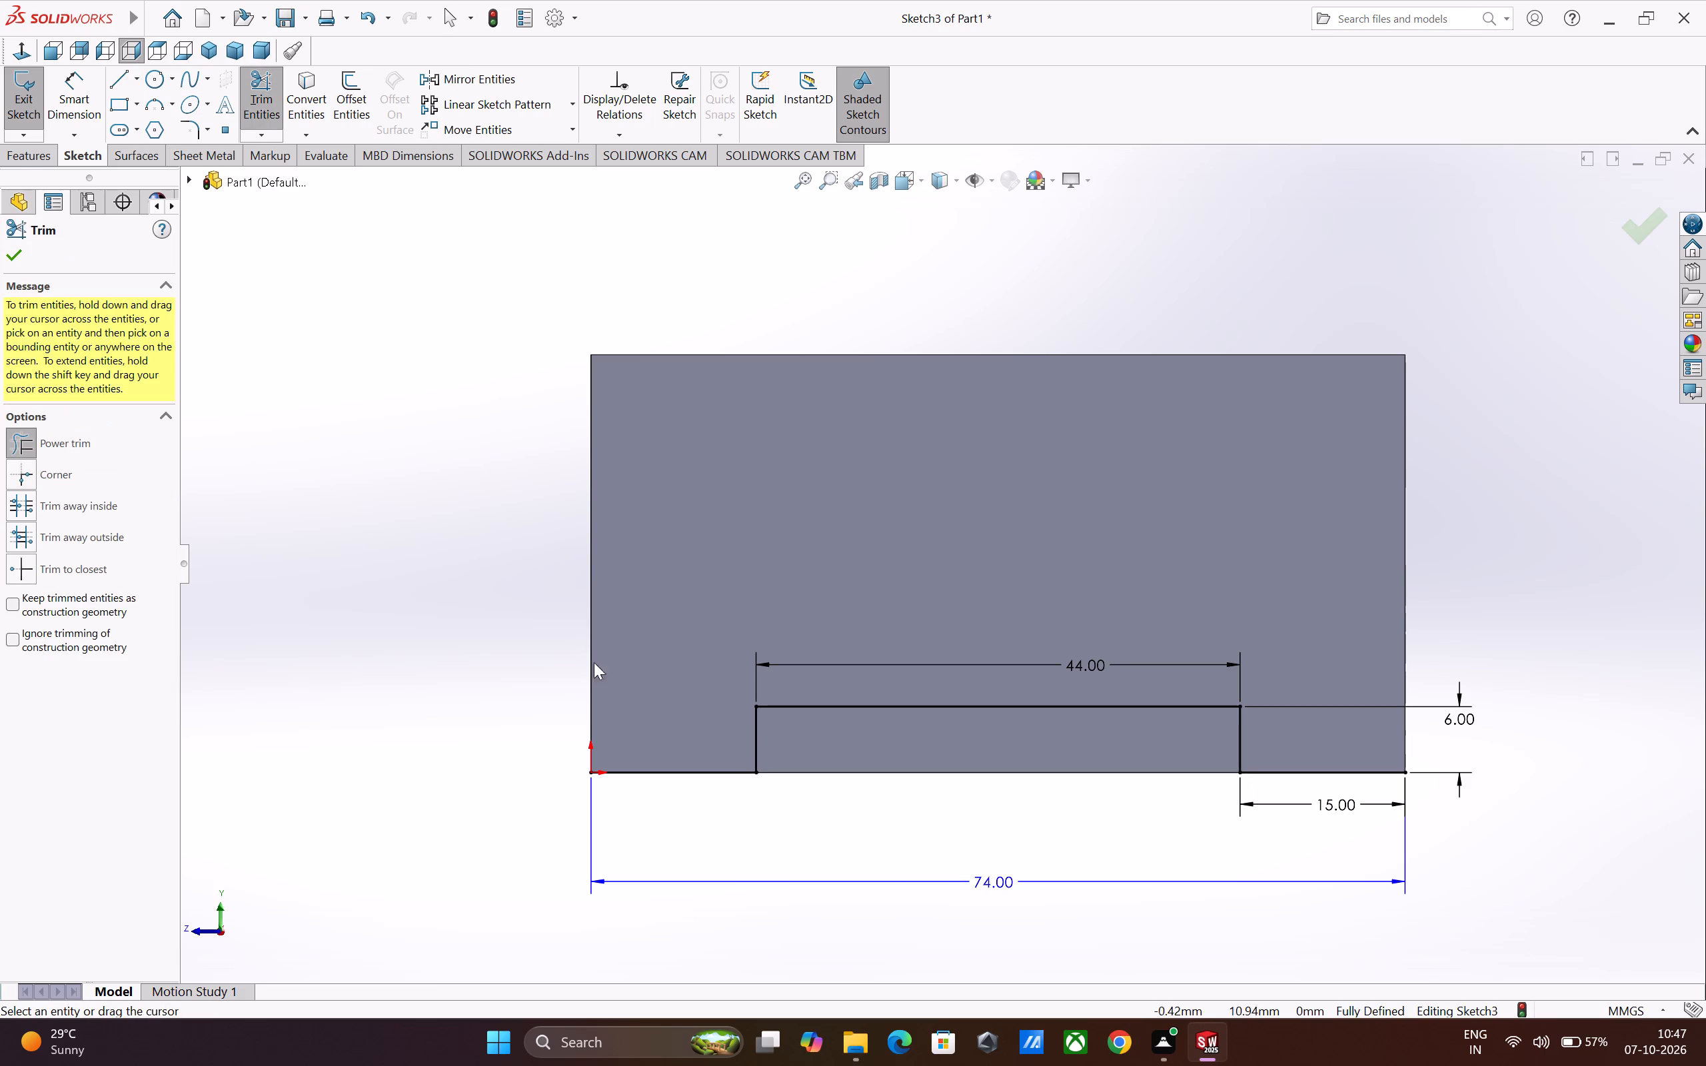
pyautogui.moveTo(647, 724); pyautogui.dragTo(666, 827)
pyautogui.moveTo(1317, 847); pyautogui.dragTo(1318, 693)
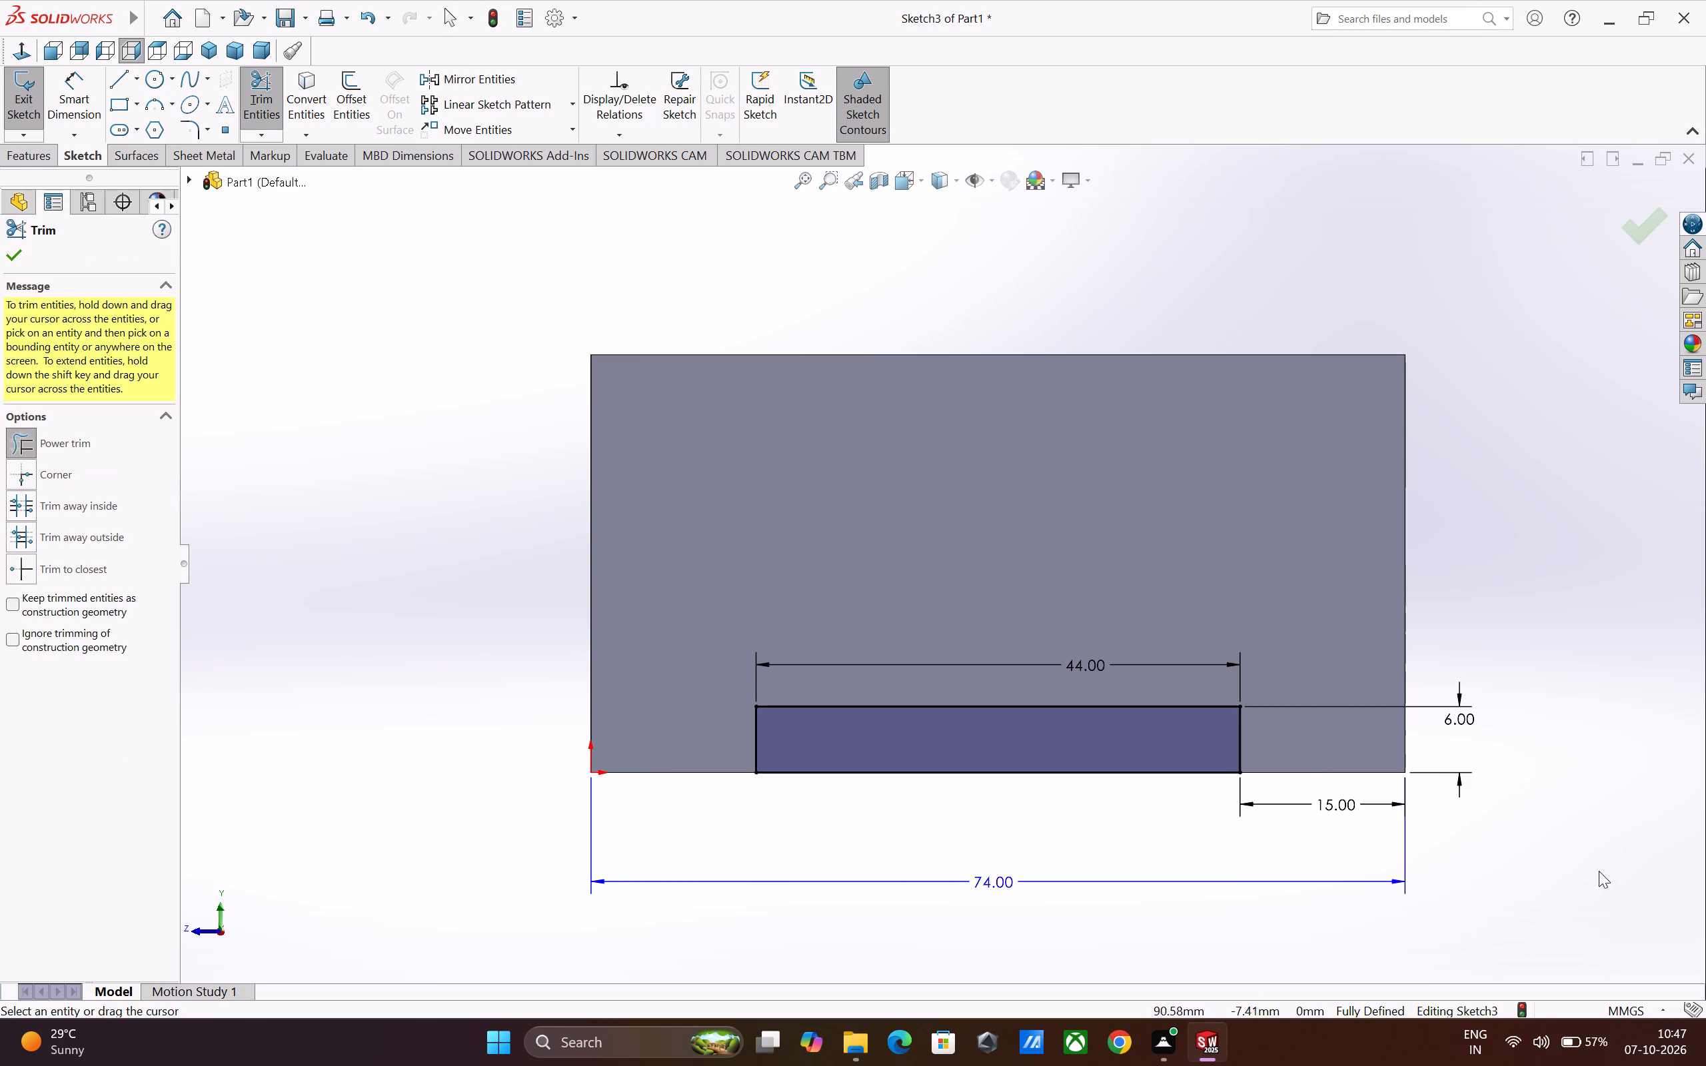
pyautogui.click(1572, 901)
pyautogui.click(21, 259)
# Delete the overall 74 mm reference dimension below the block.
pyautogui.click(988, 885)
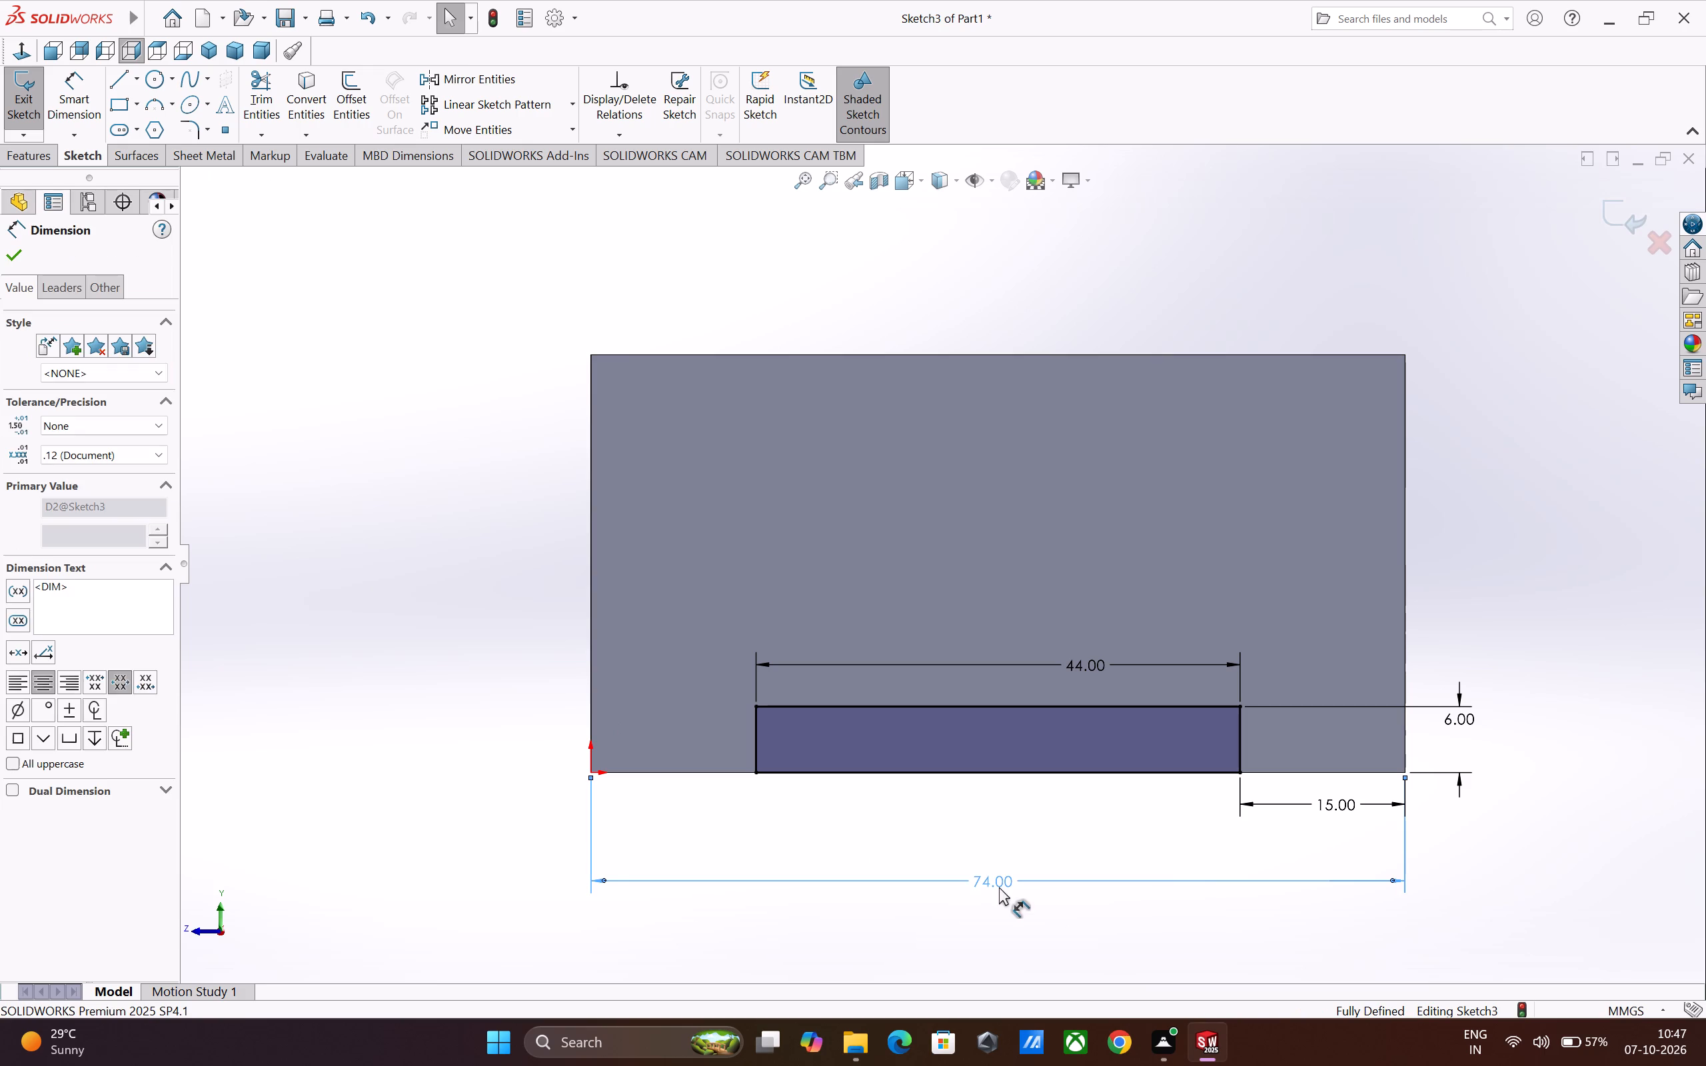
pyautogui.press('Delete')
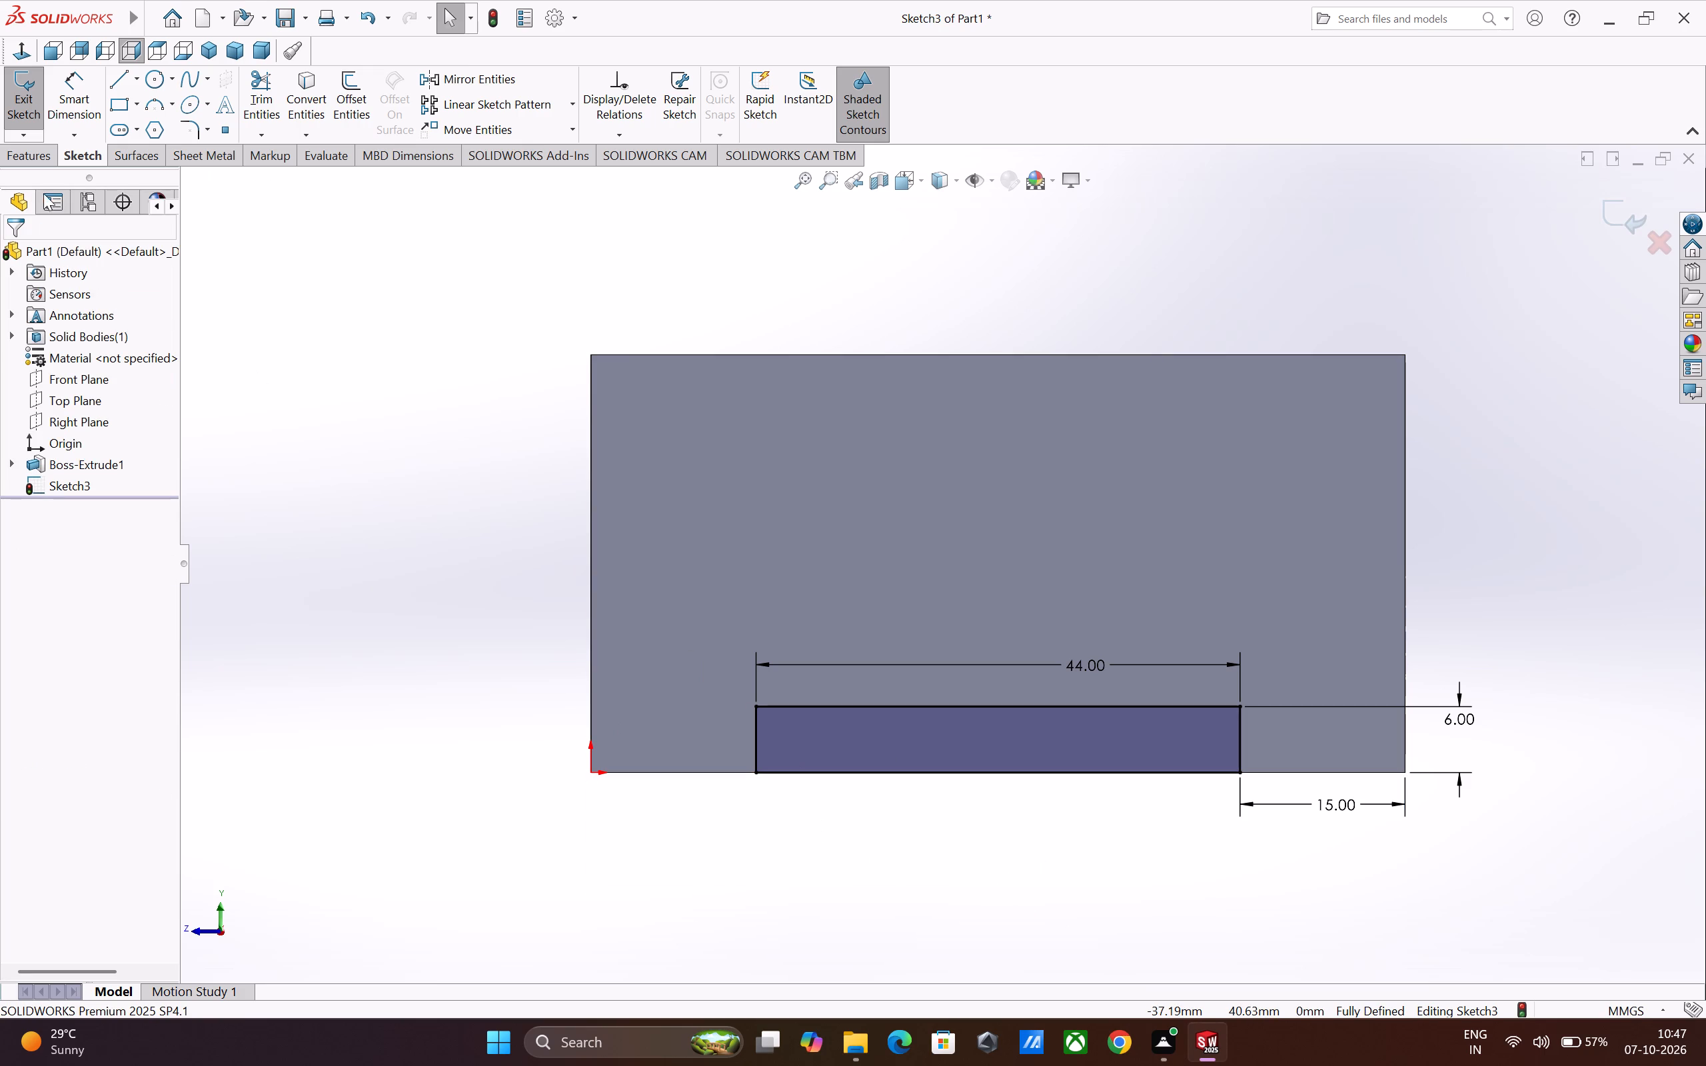
# Cut-extrude the recess rectangle Through All across the block's underside.
pyautogui.click(31, 157)
pyautogui.click(293, 93)
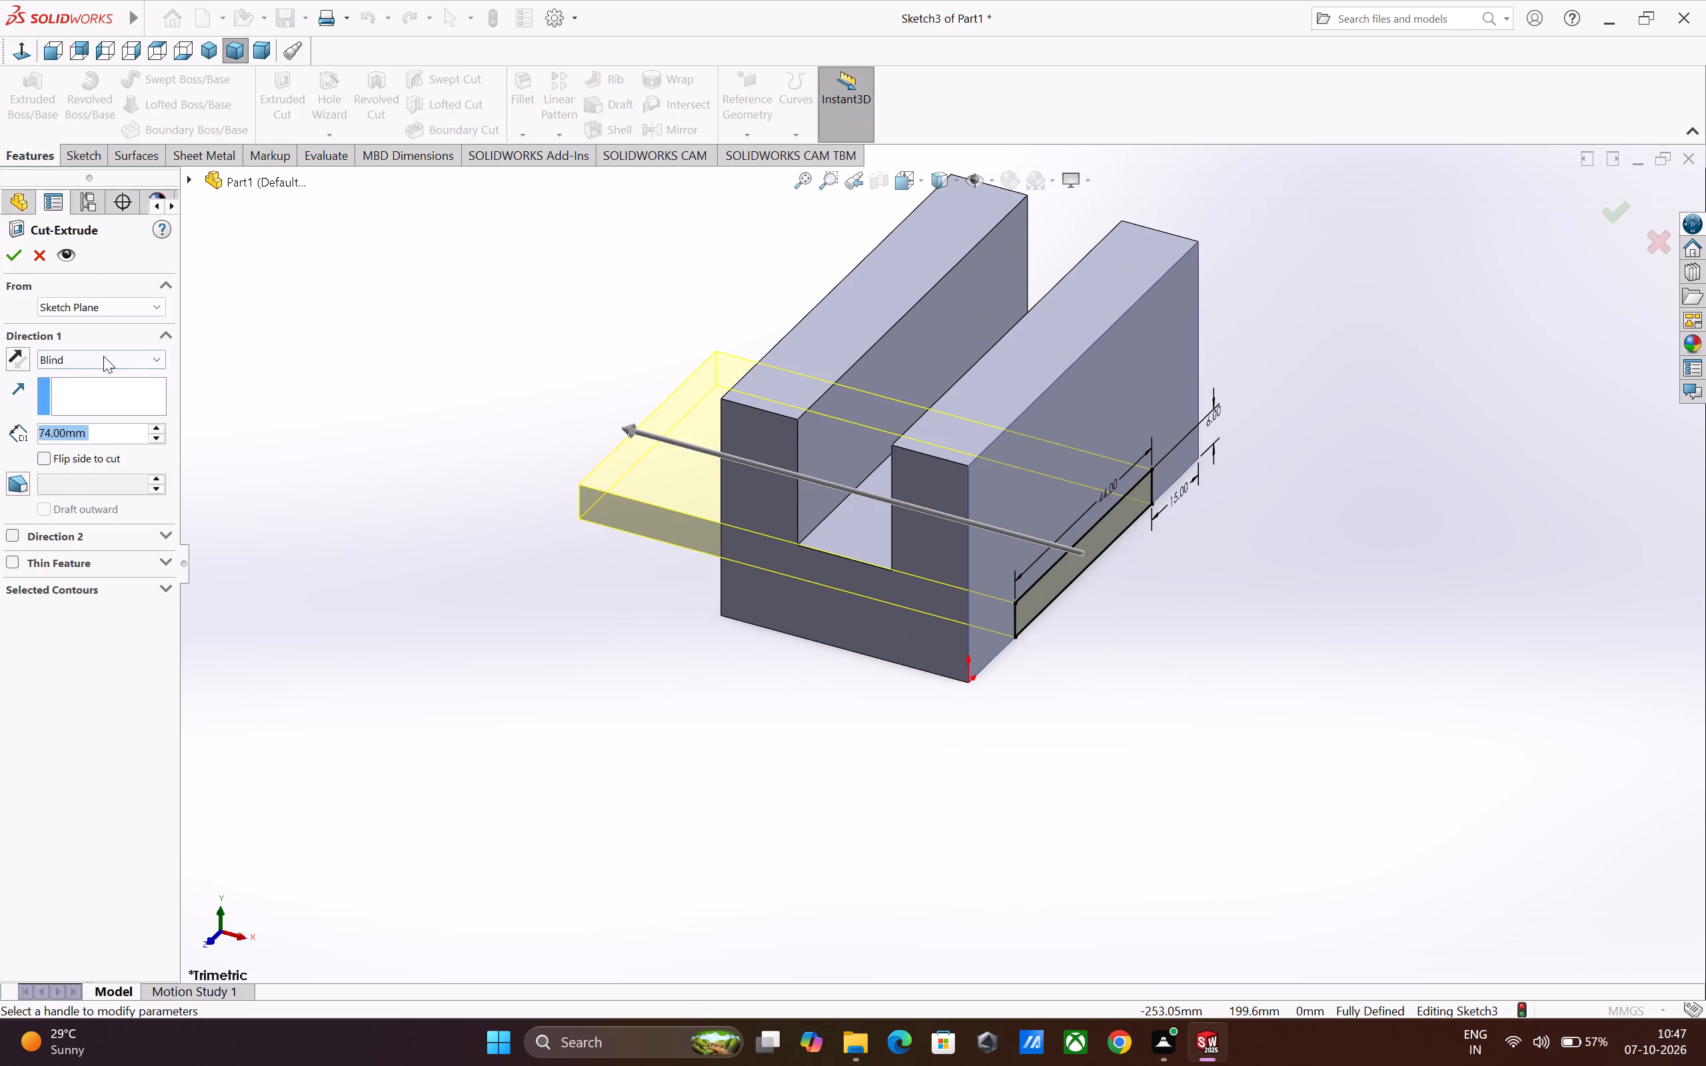
pyautogui.click(103, 356)
pyautogui.click(101, 387)
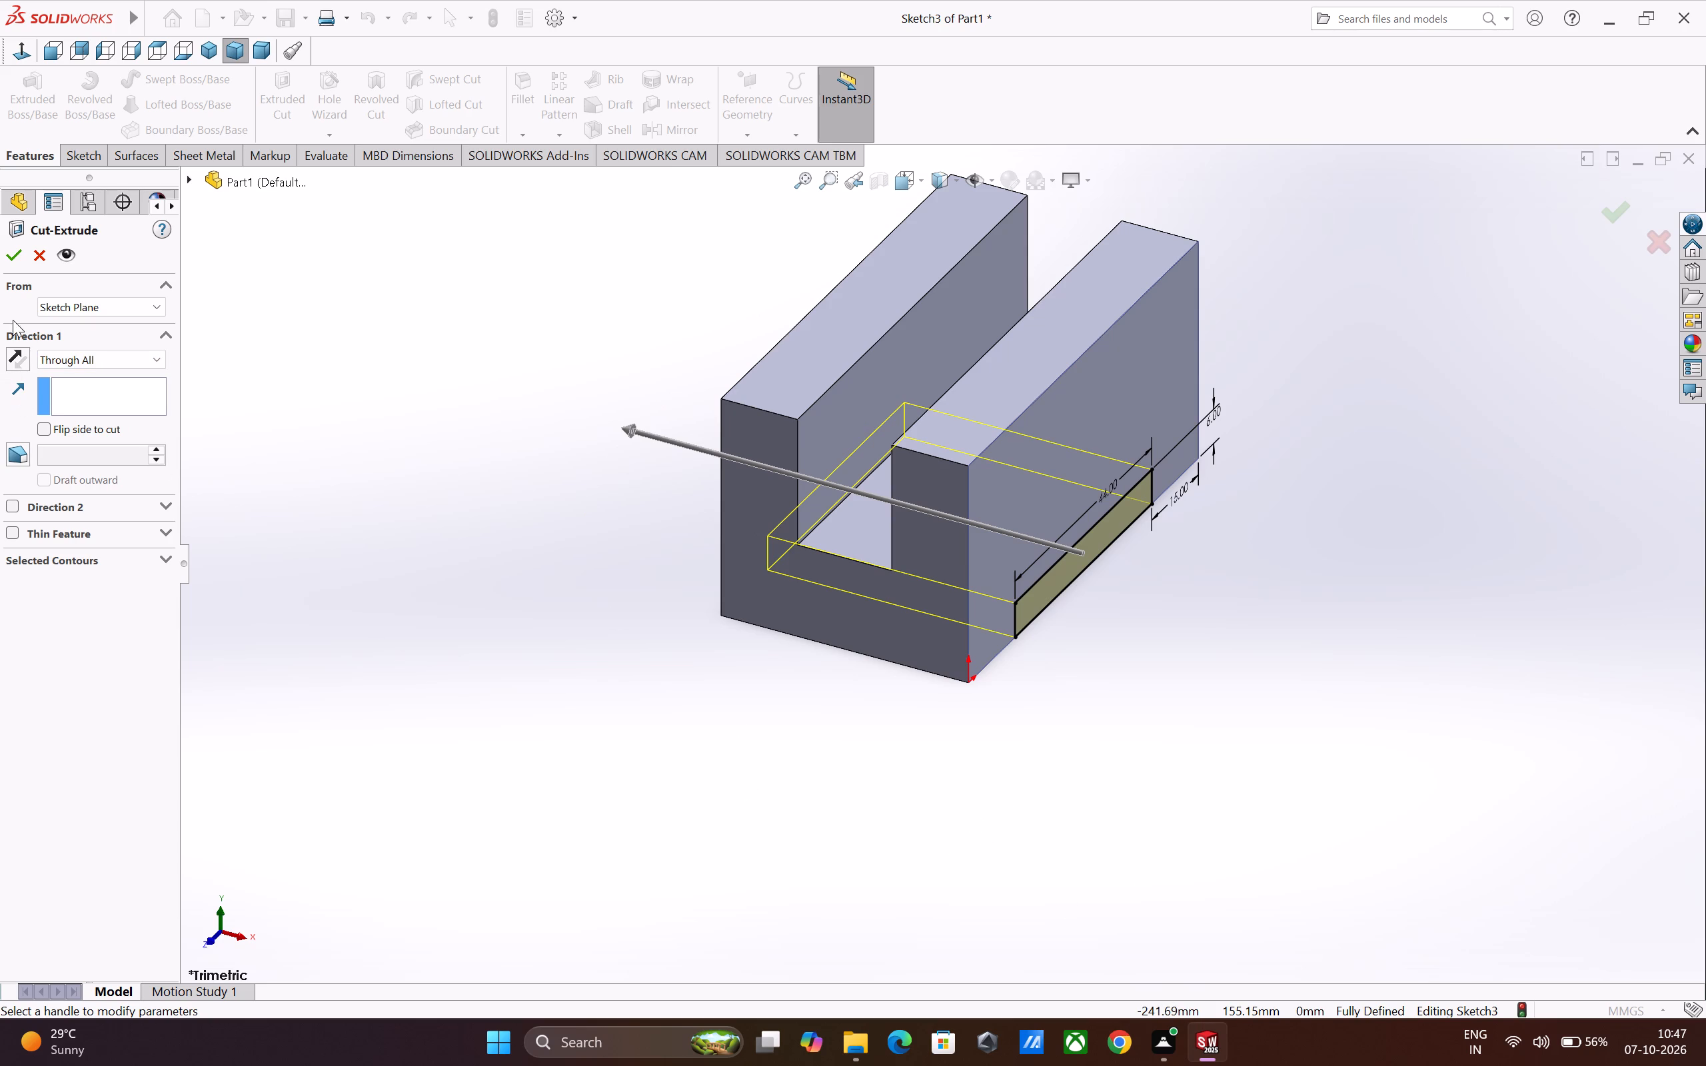
pyautogui.click(16, 255)
pyautogui.click(1183, 815)
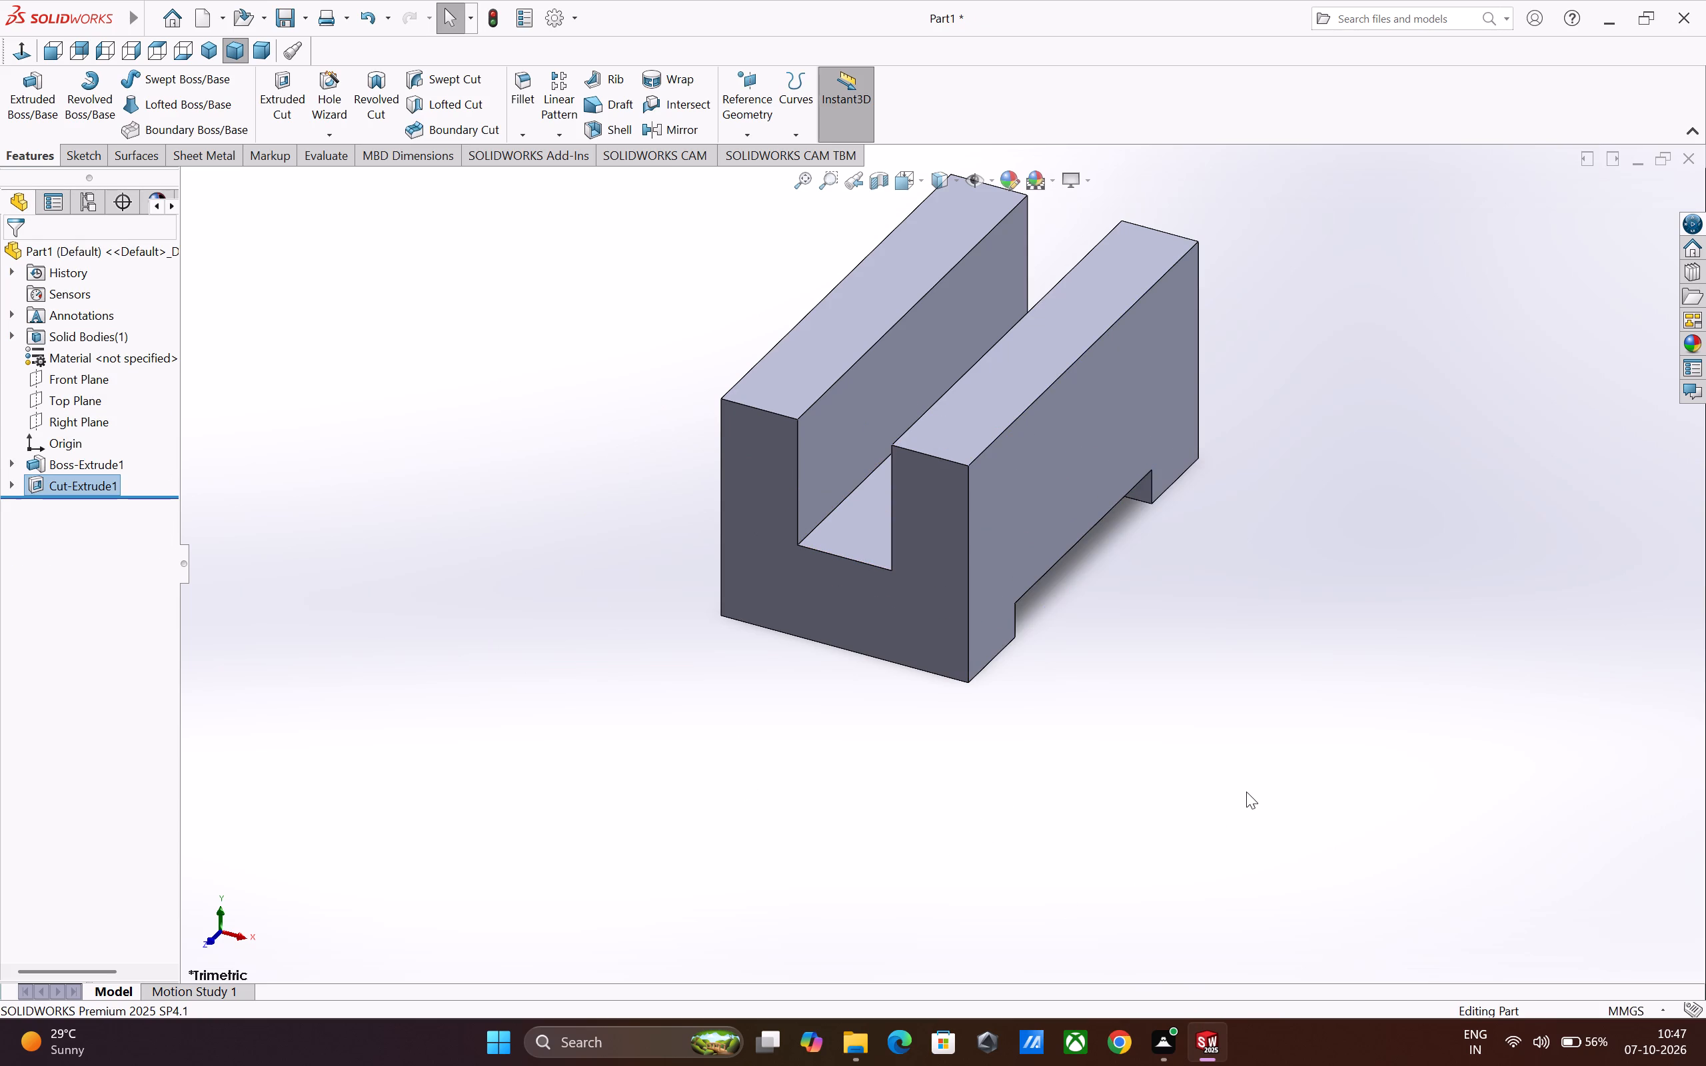
# On the right upright's top face, sketch a circle of about 12.8 mm radius centred over the slot, 37 mm from the origin along the block.
pyautogui.moveTo(1248, 791); pyautogui.dragTo(1193, 751, button='middle')
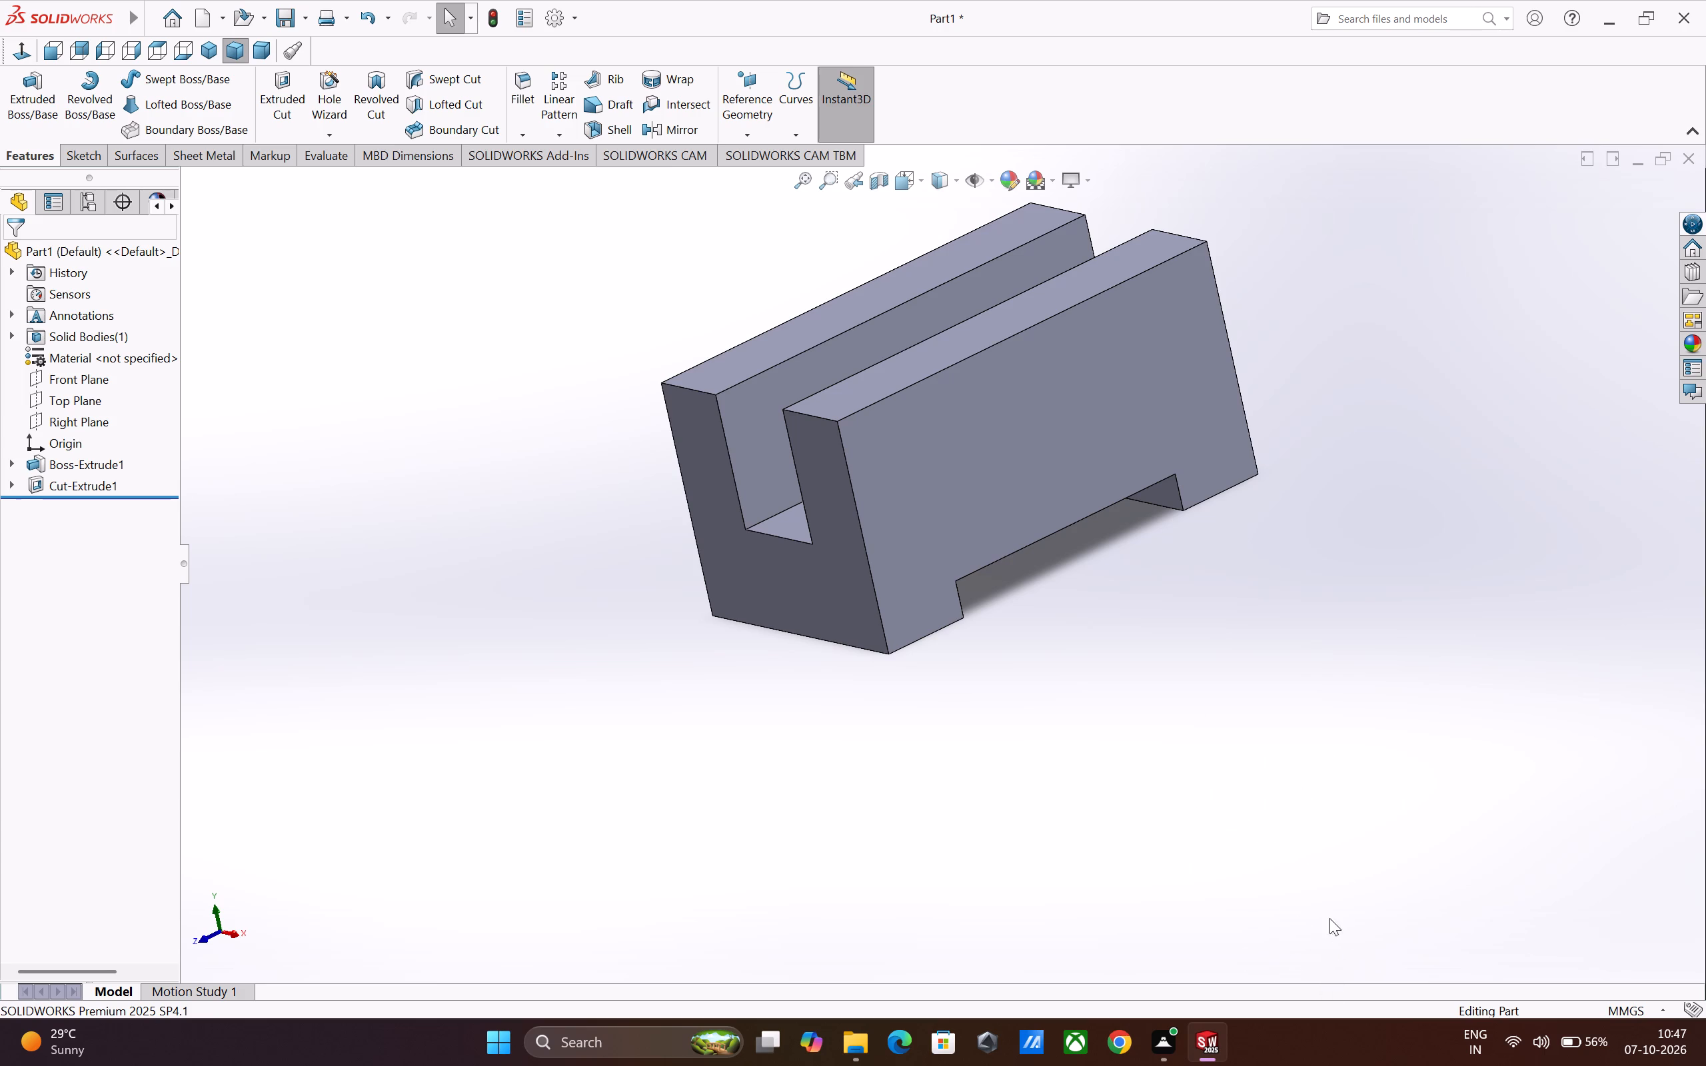
pyautogui.click(912, 362)
pyautogui.click(983, 323)
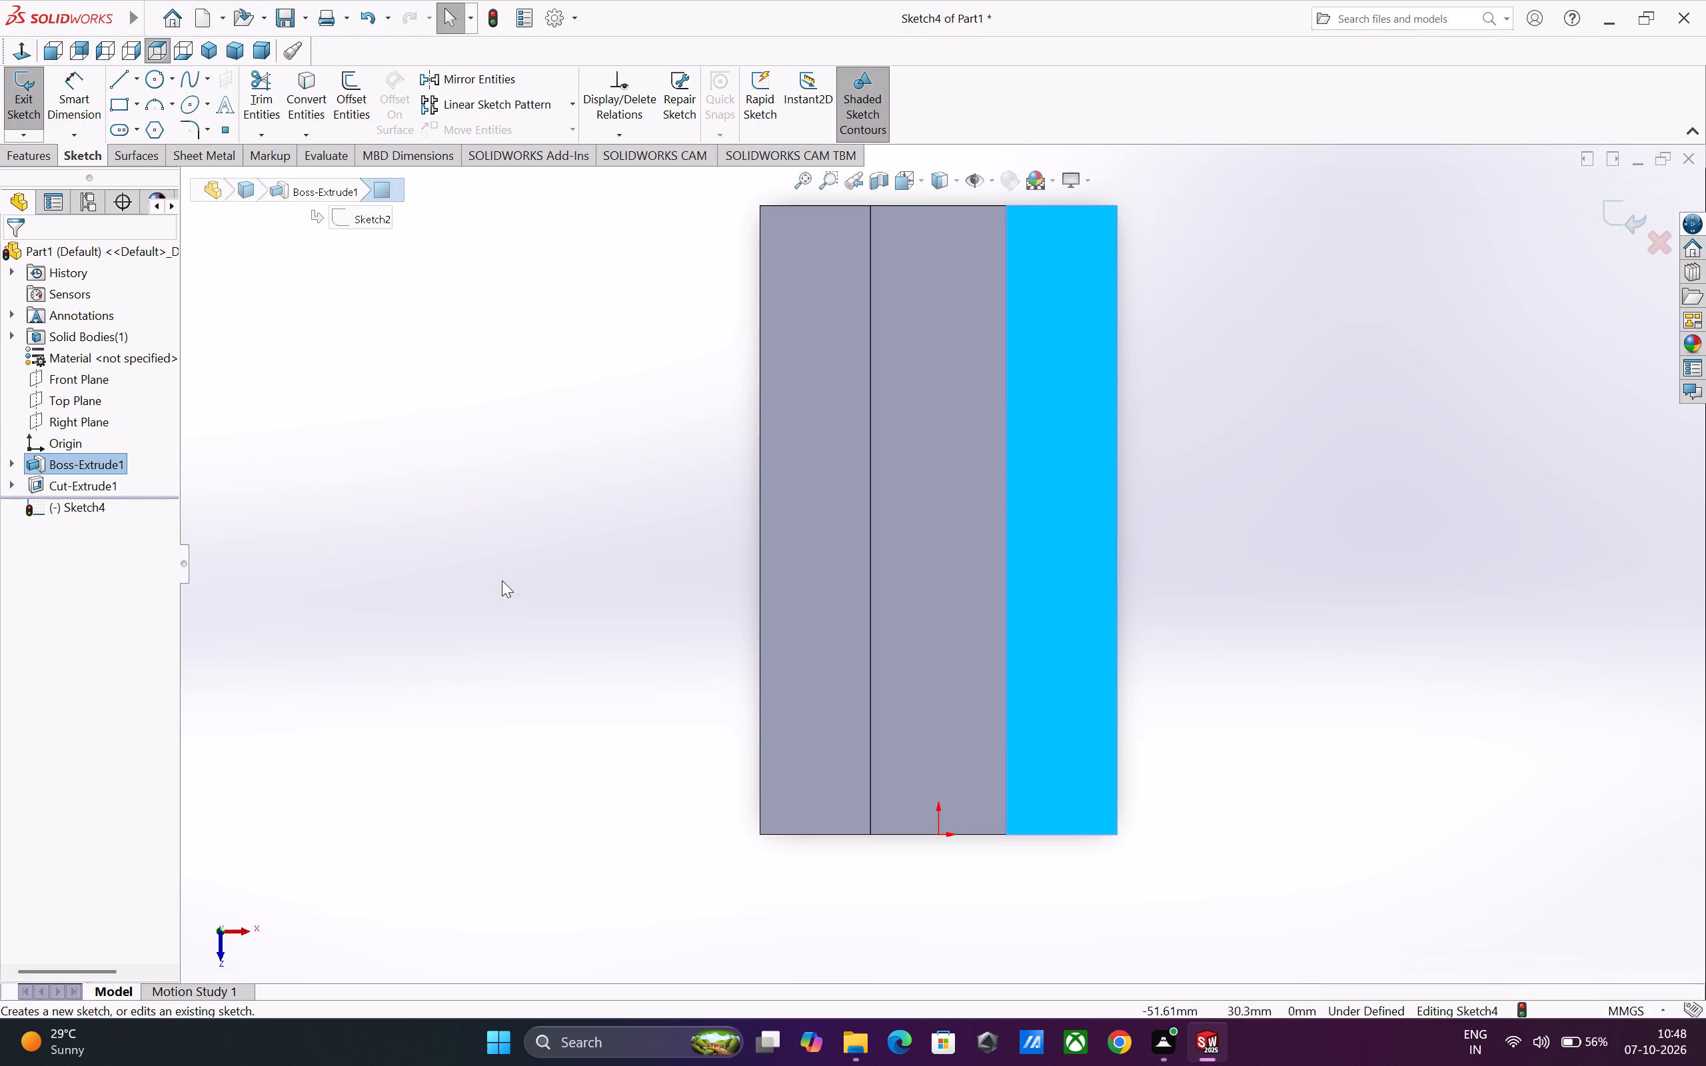
pyautogui.click(156, 80)
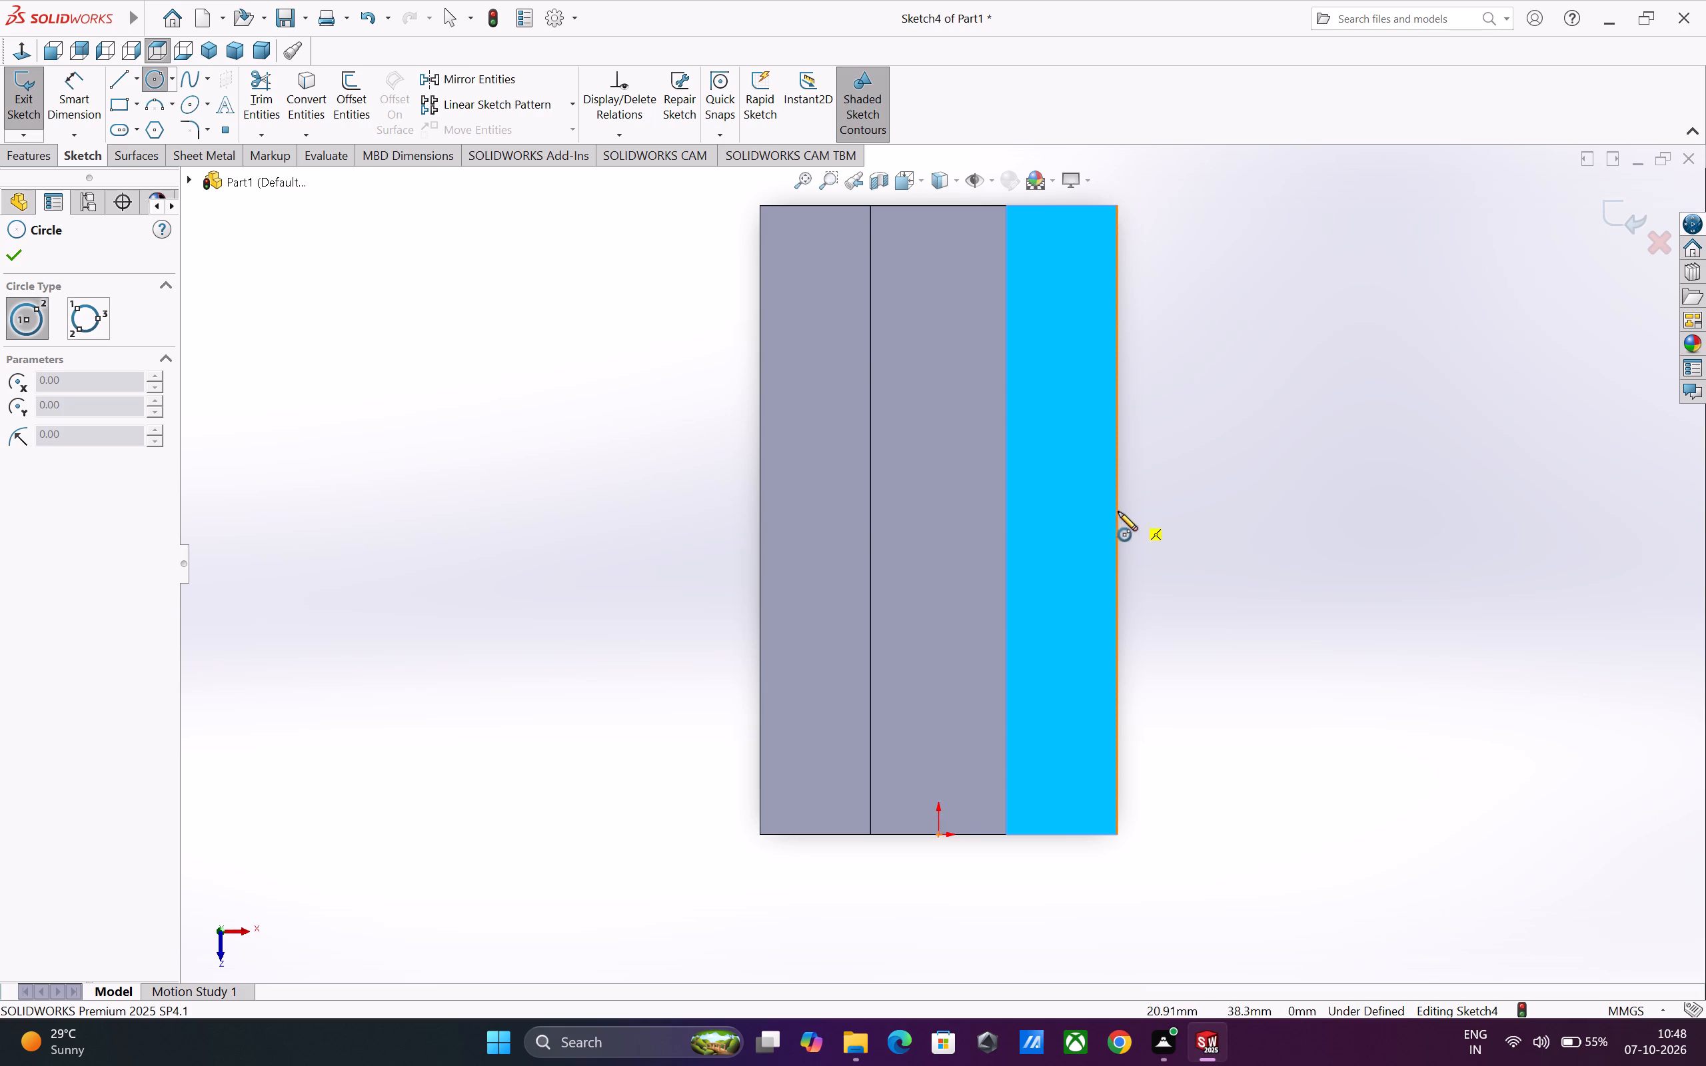
pyautogui.click(939, 520)
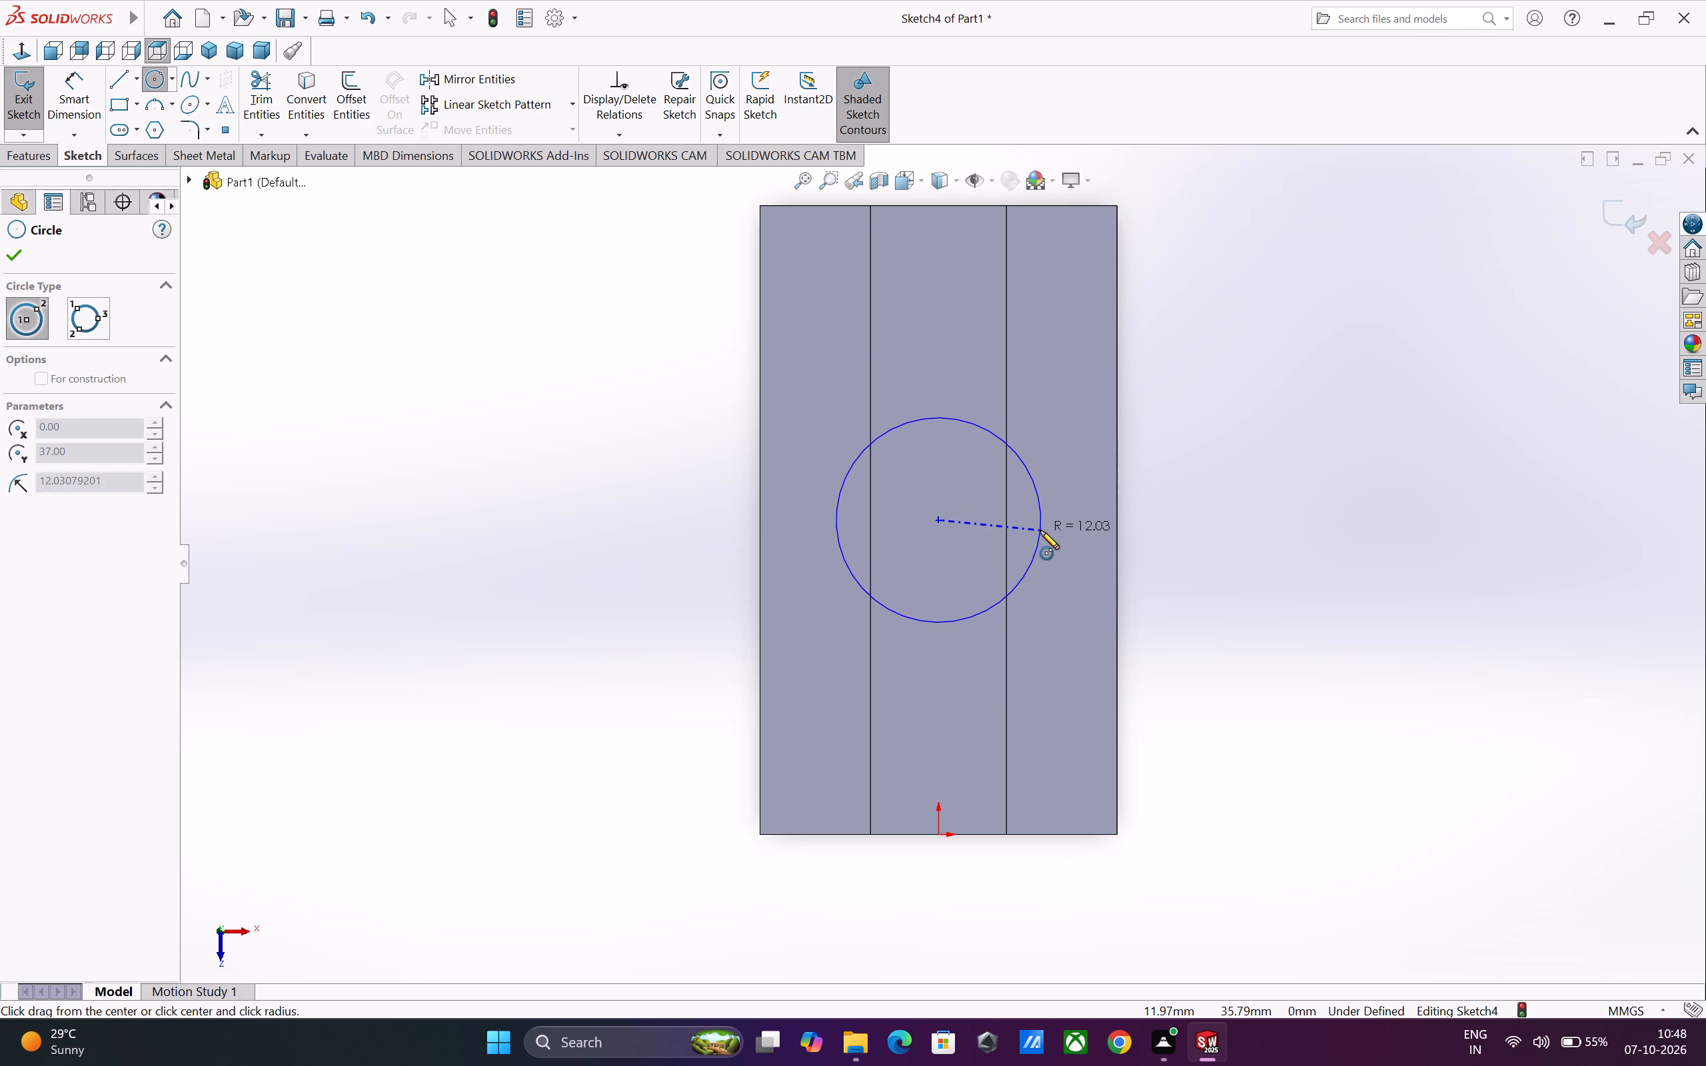
pyautogui.click(1048, 515)
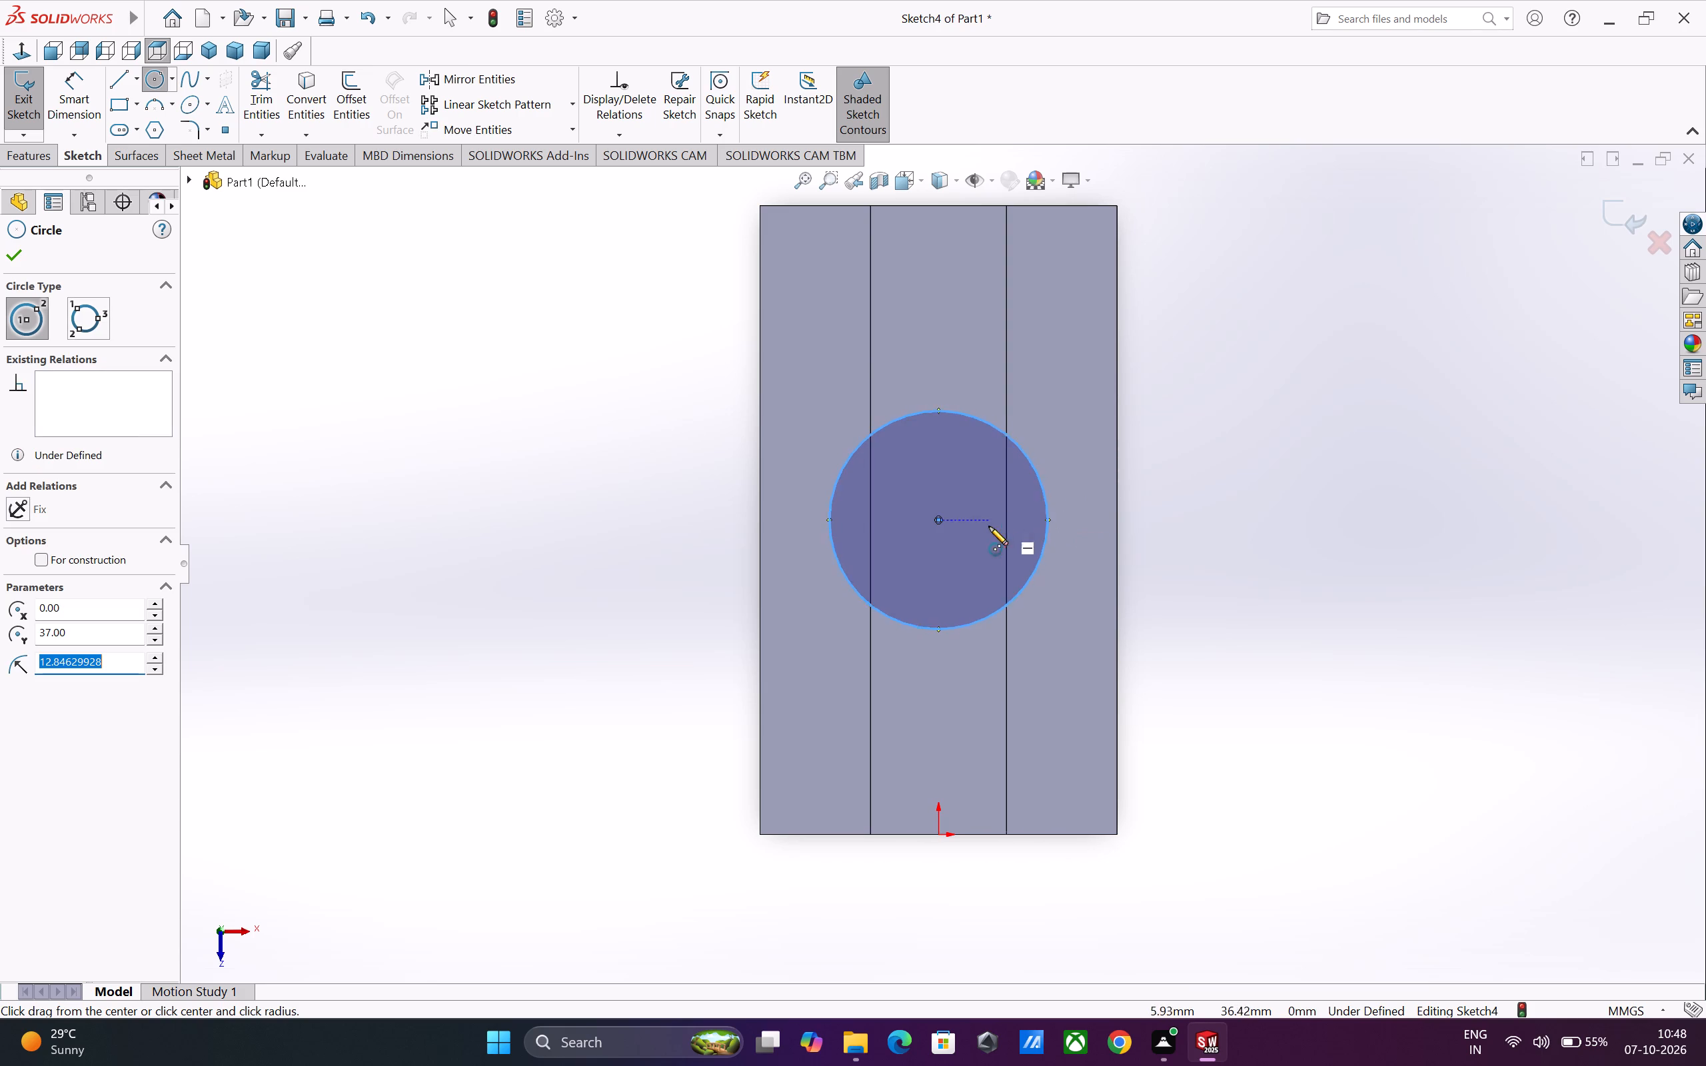
# Dimension the circle over the slot to a 38 mm diameter.
pyautogui.click(85, 108)
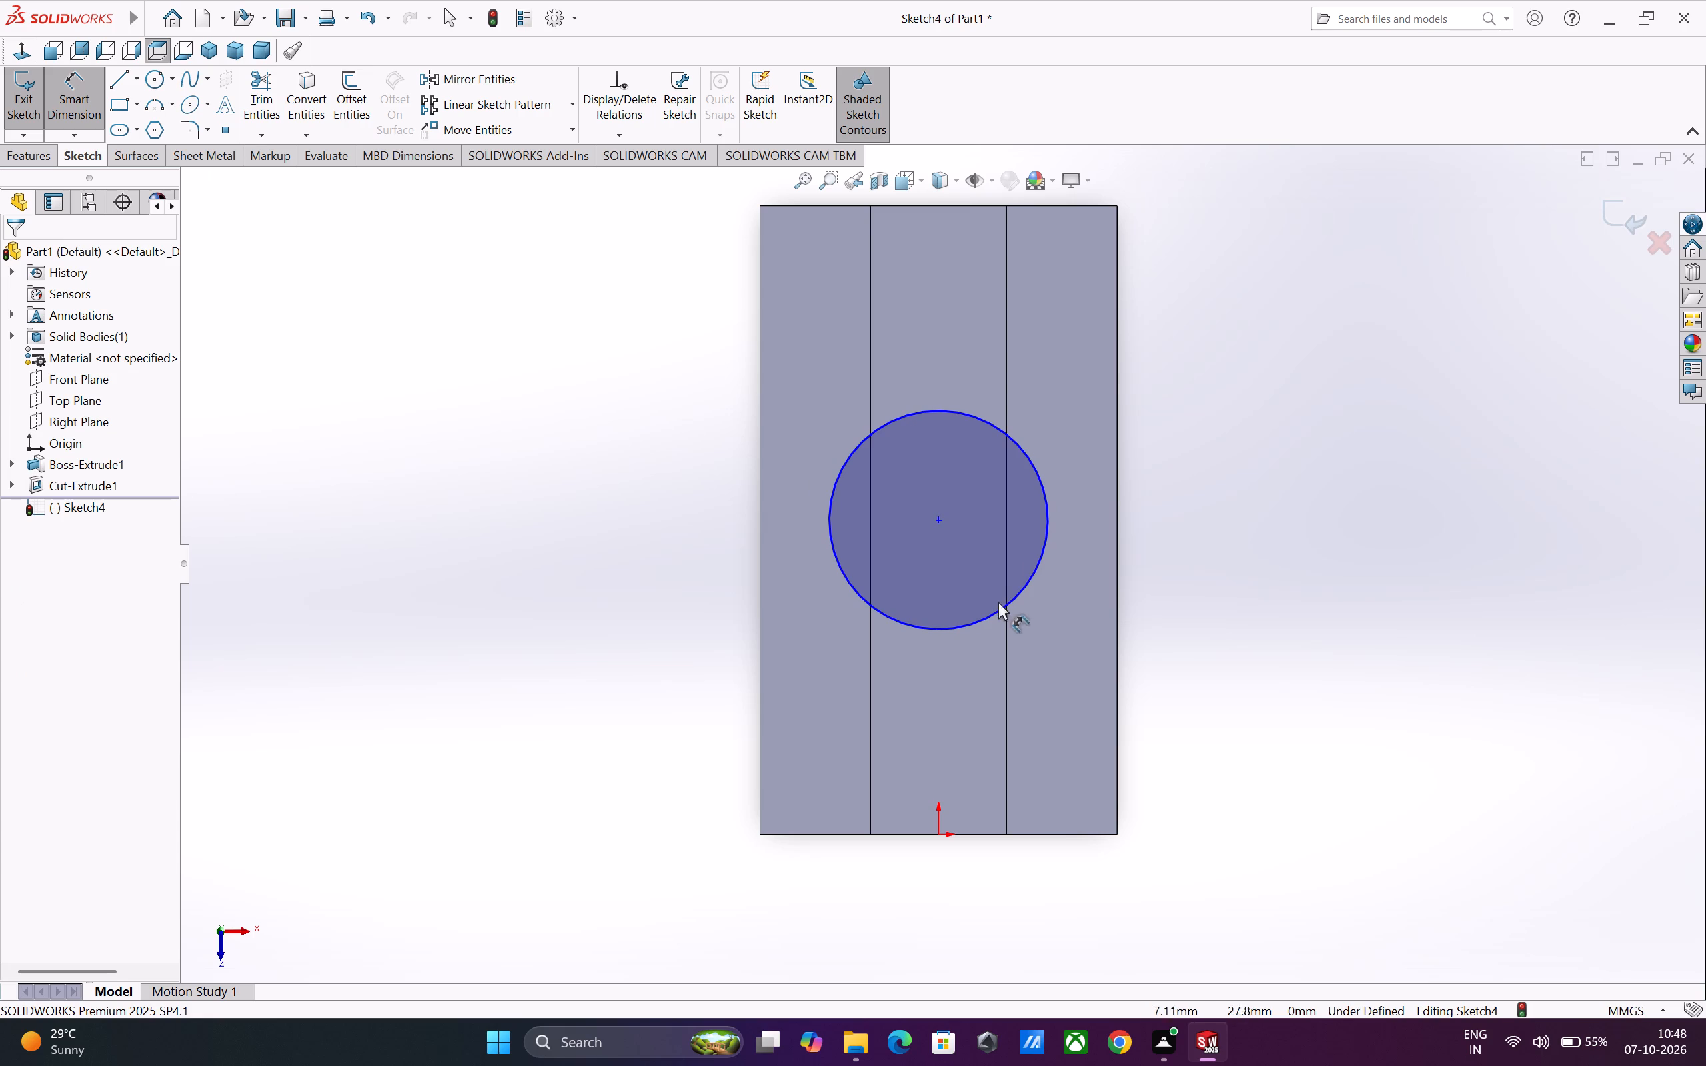
pyautogui.click(996, 609)
pyautogui.click(1152, 533)
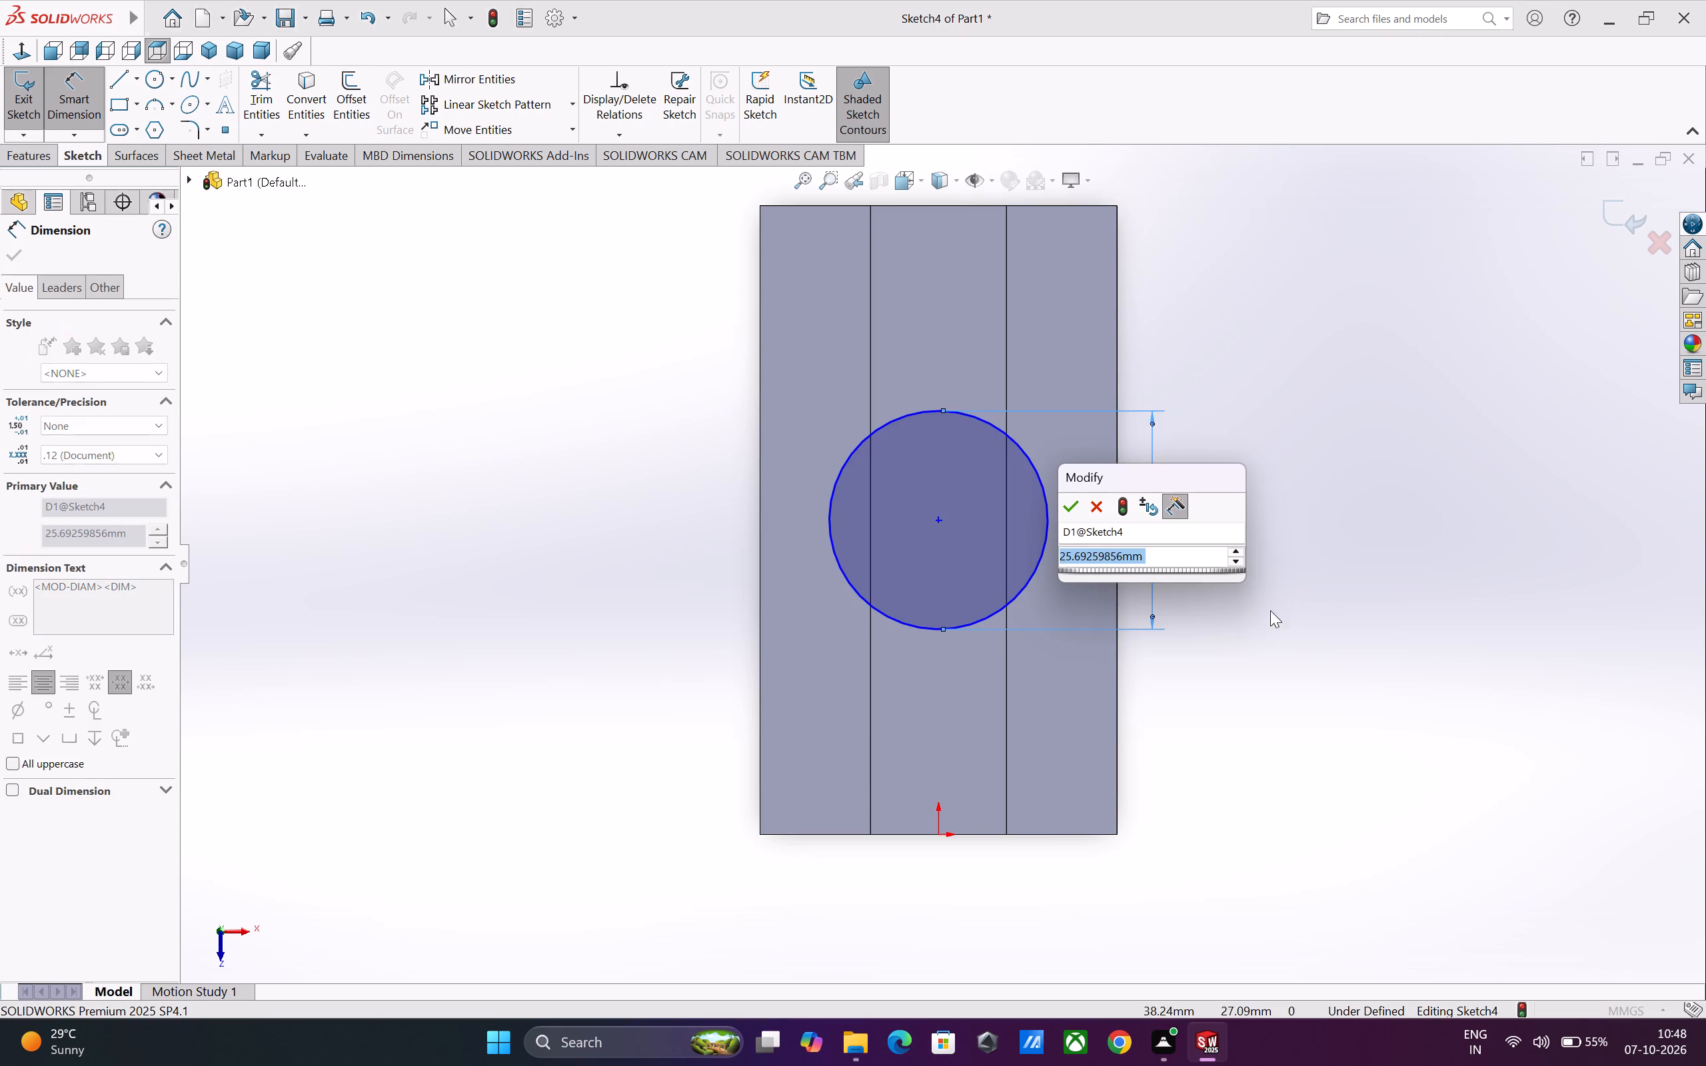
pyautogui.press('3')
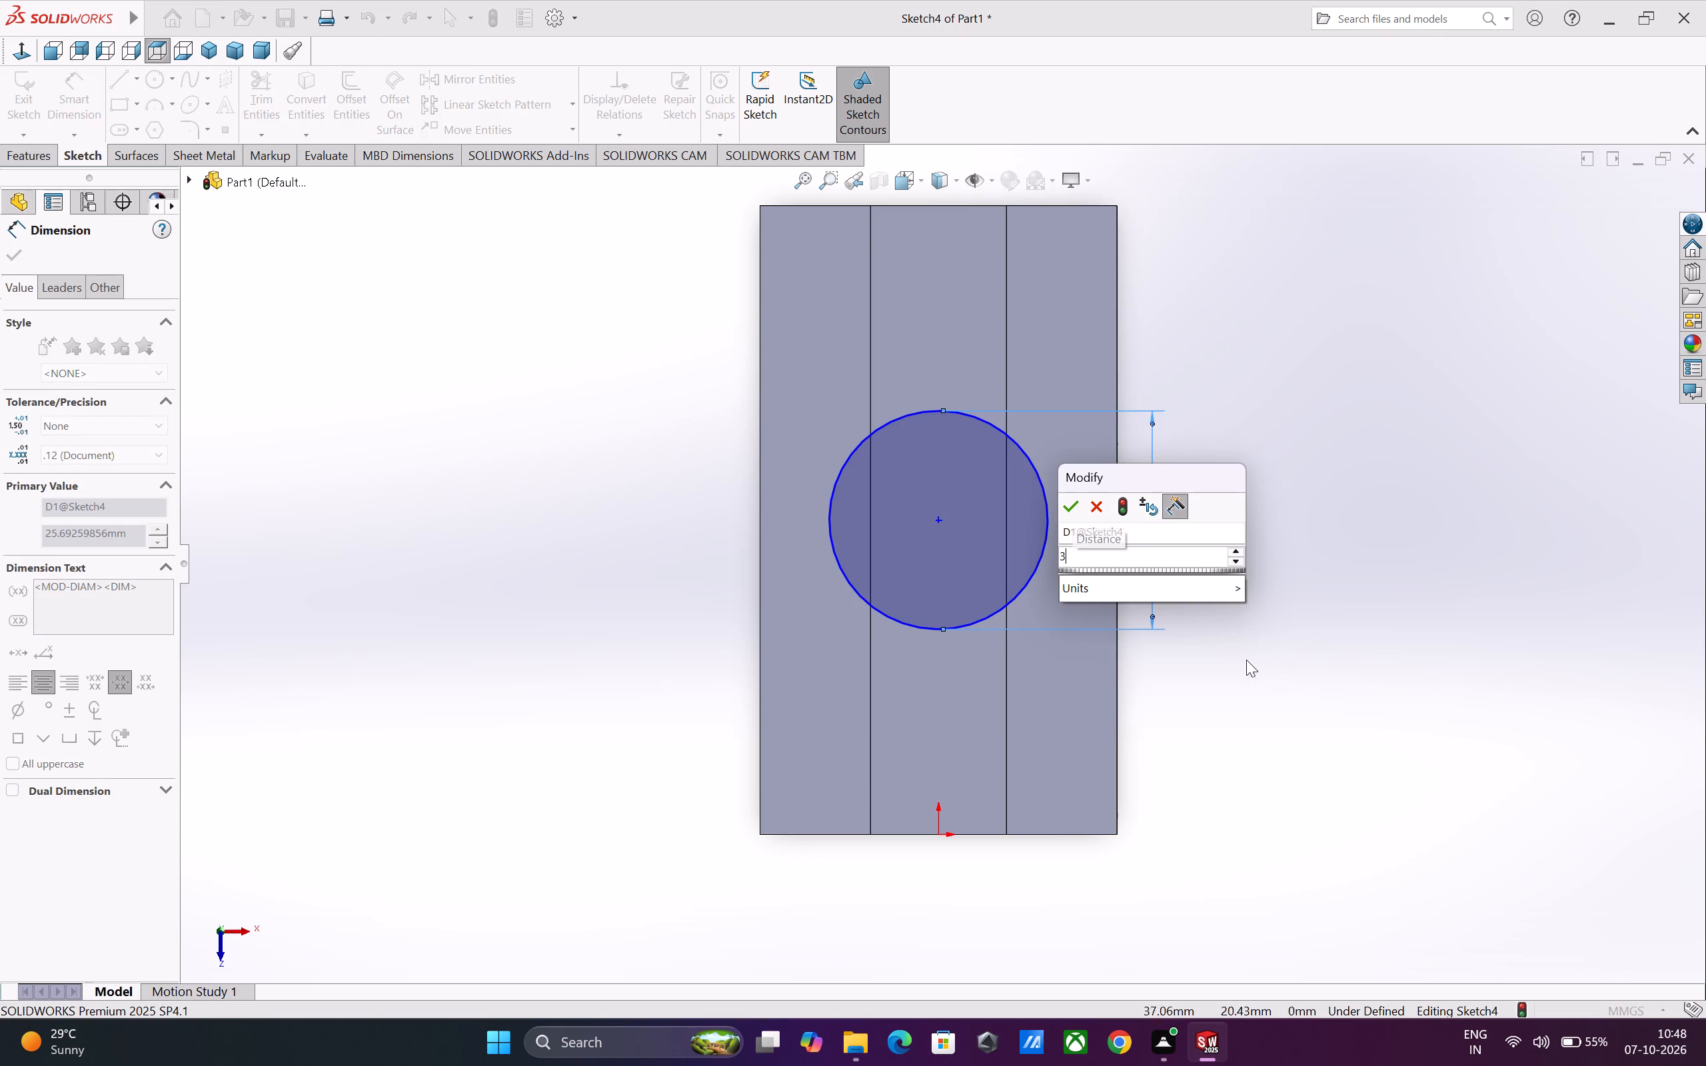
pyautogui.press('8')
pyautogui.press('Return')
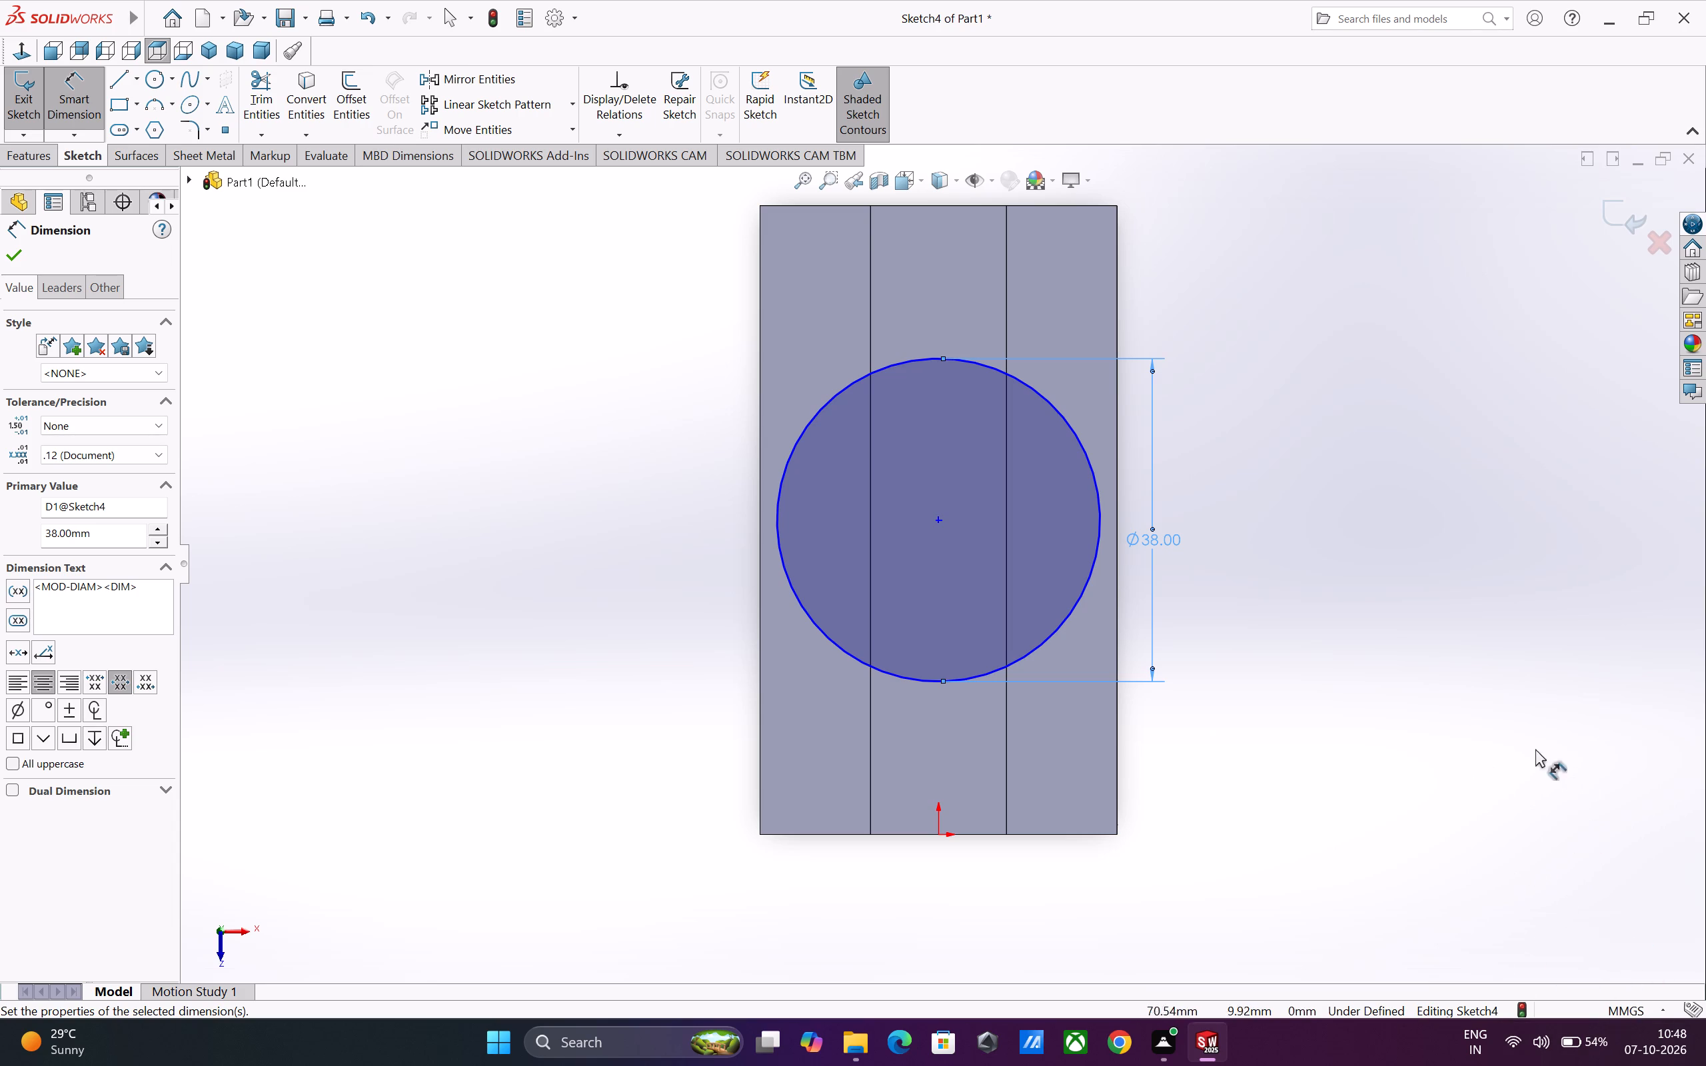
pyautogui.click(23, 252)
# Cut-extrude the 38 mm circle downward from the top face as a Blind cut 15 mm deep.
pyautogui.click(19, 171)
pyautogui.click(53, 151)
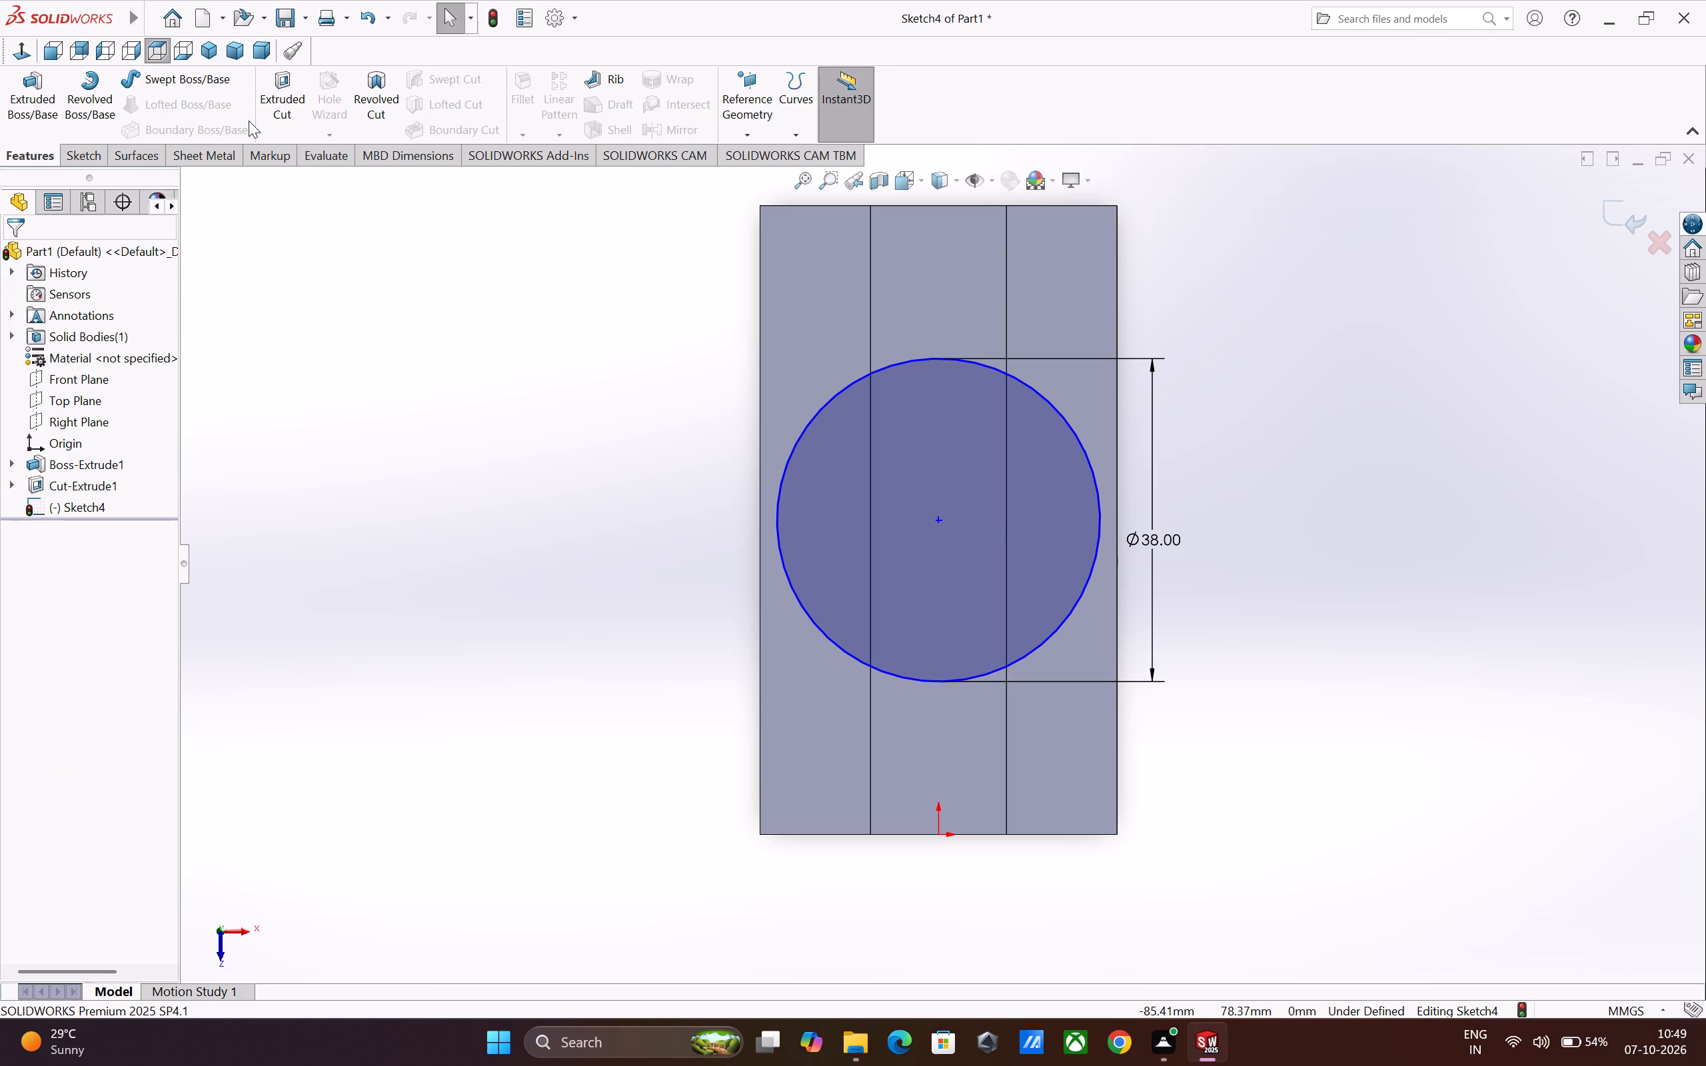
pyautogui.click(289, 87)
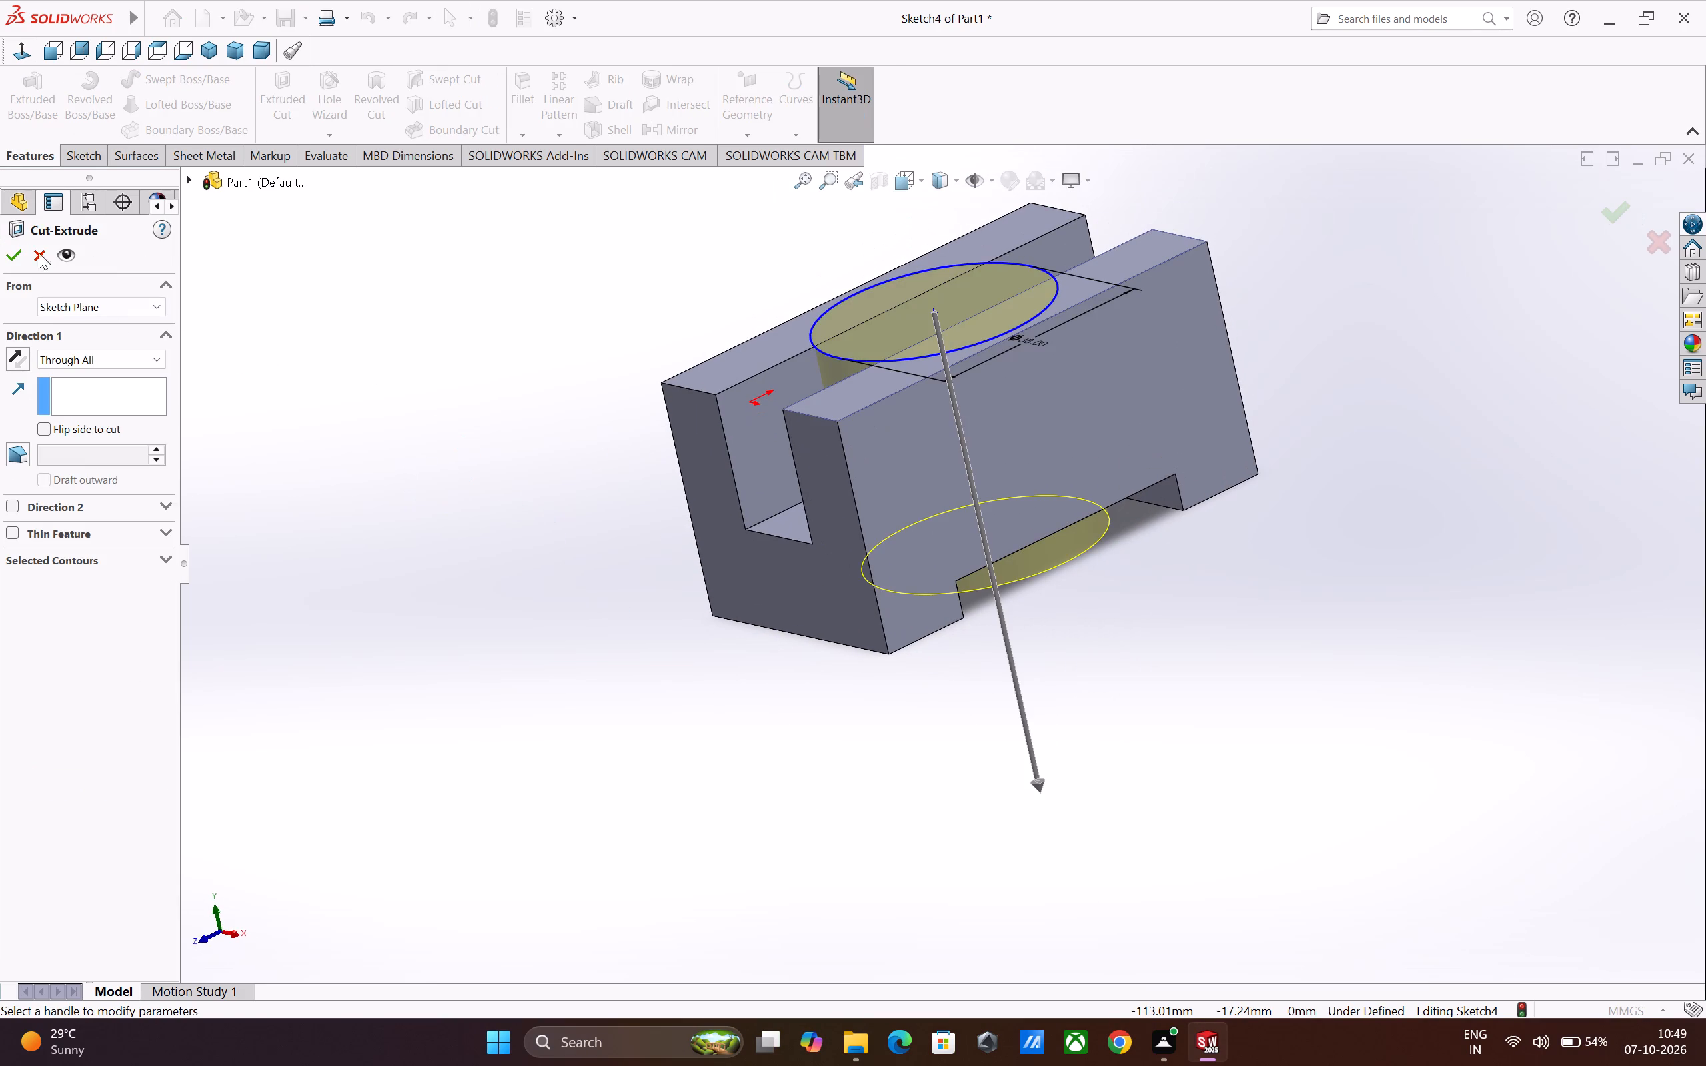
pyautogui.click(103, 363)
pyautogui.click(91, 376)
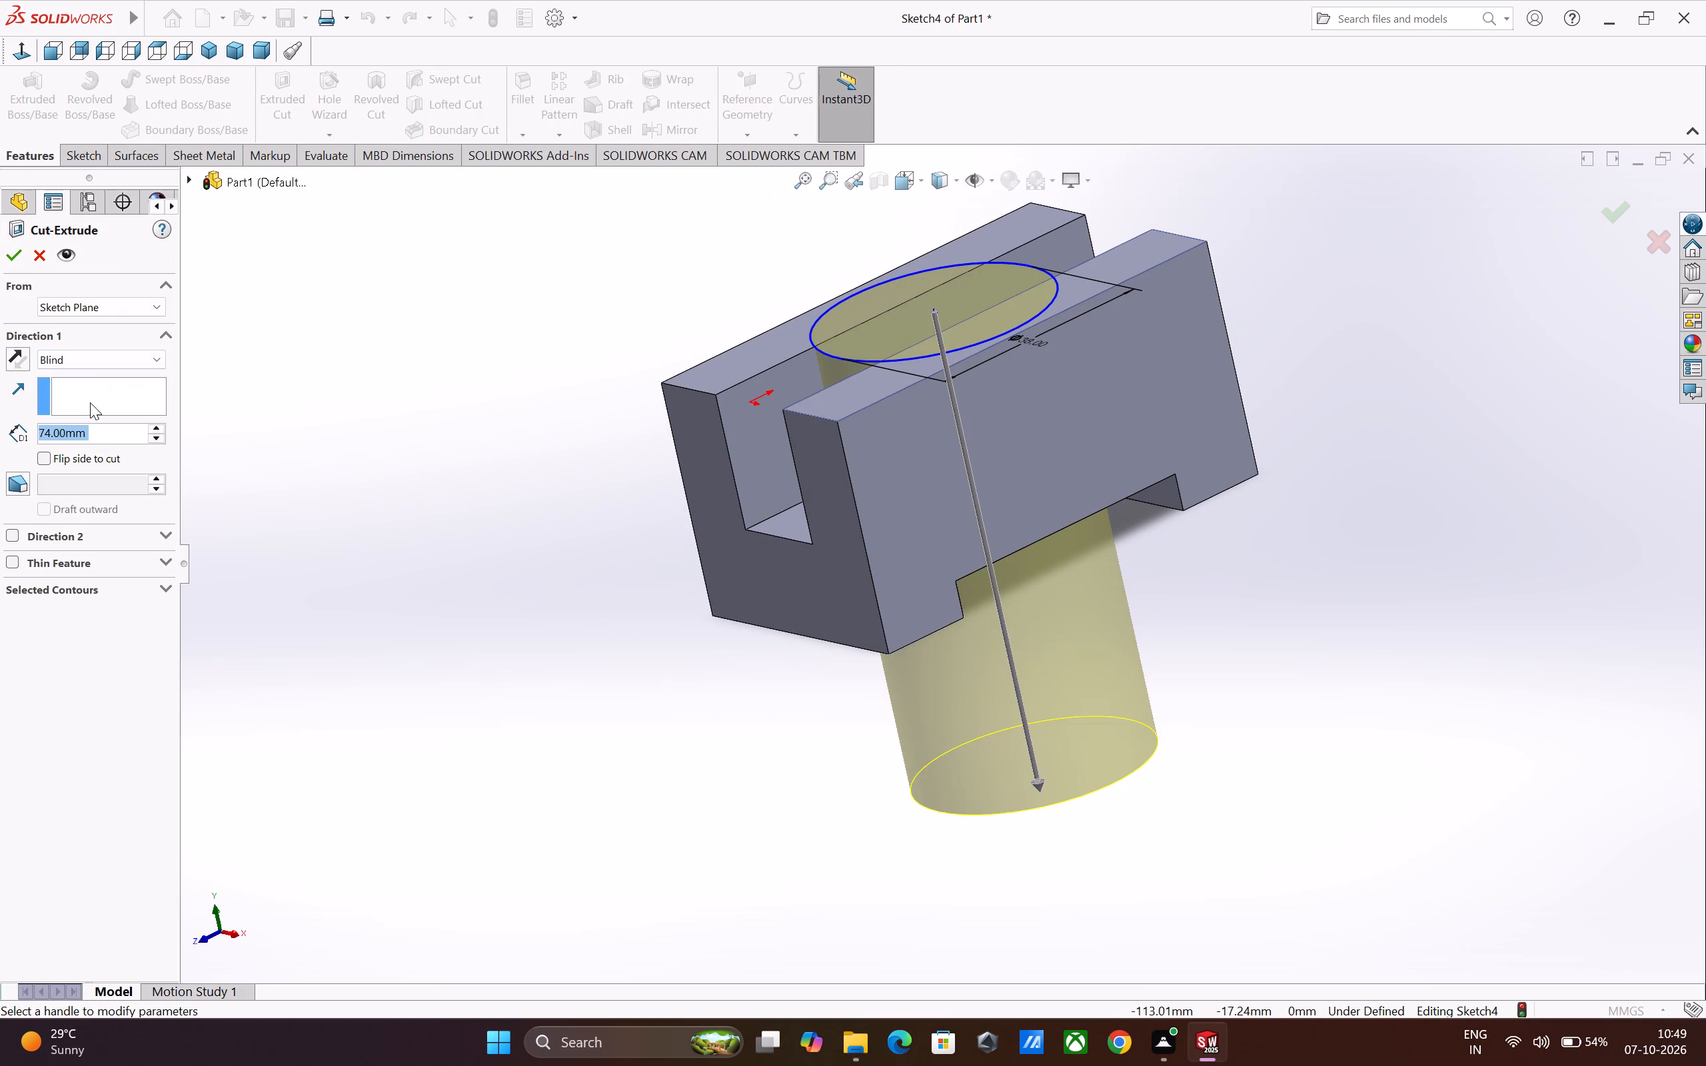
pyautogui.doubleClick(100, 434)
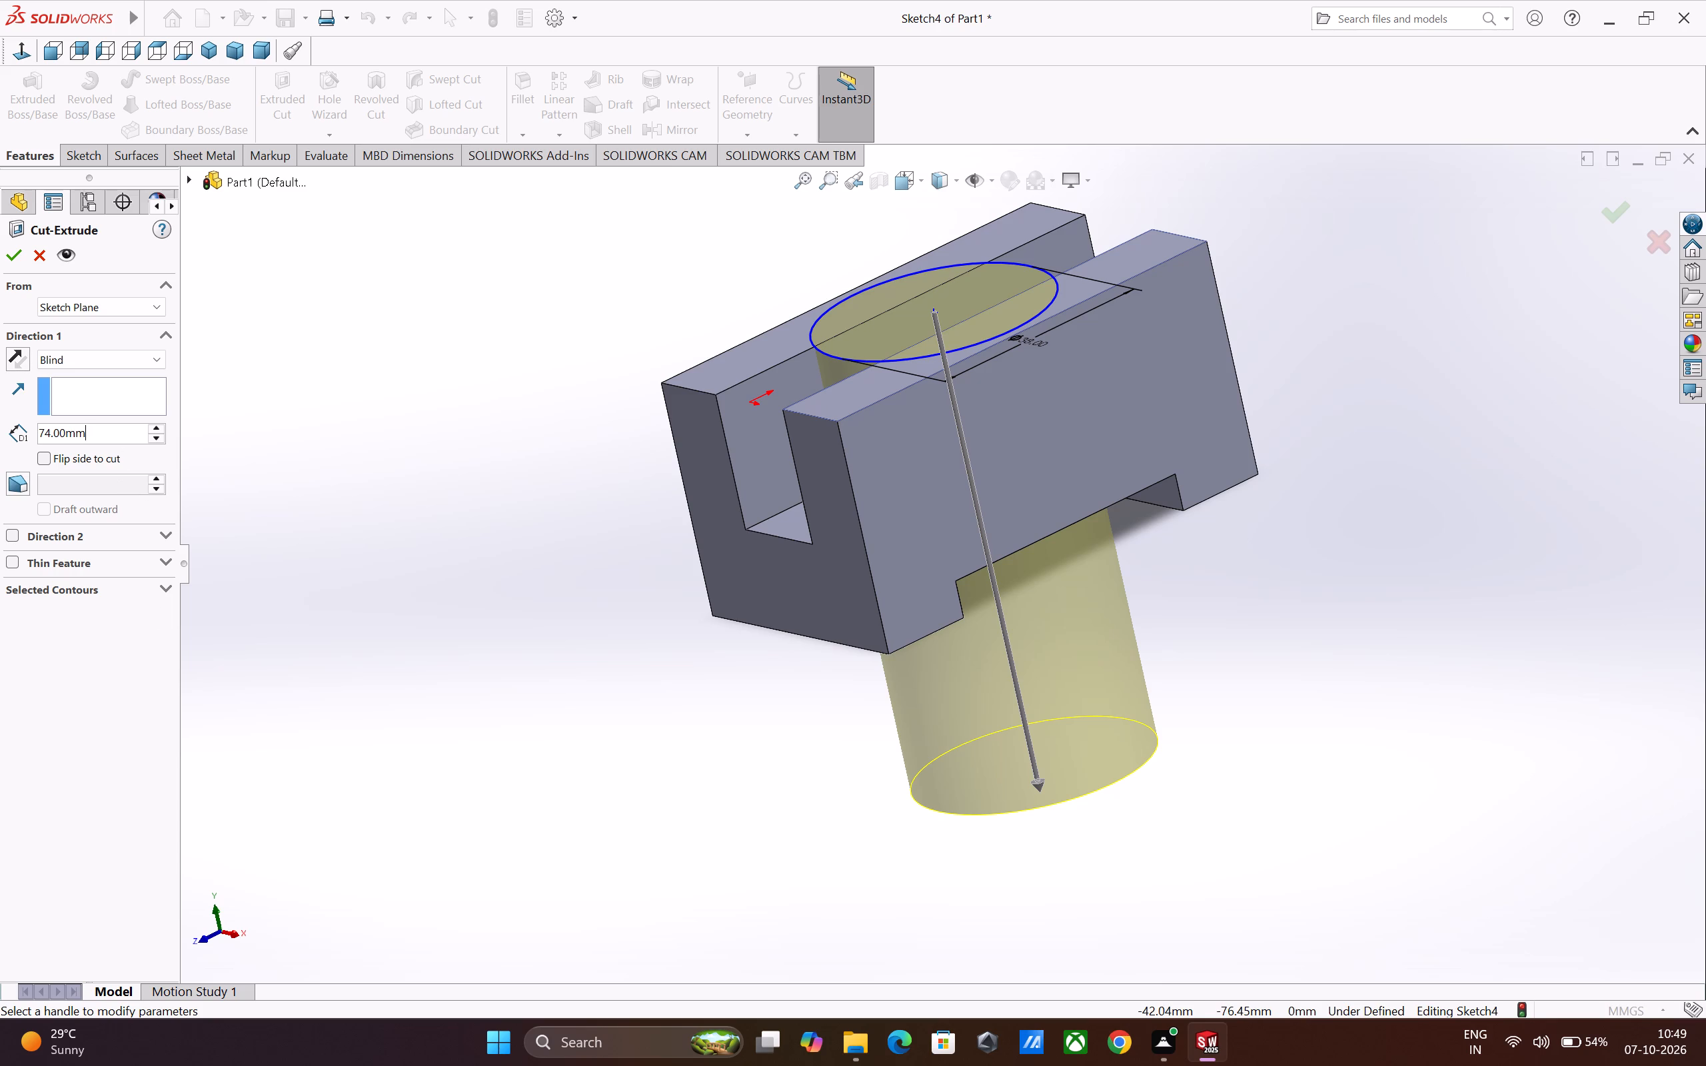
pyautogui.click(99, 436)
pyautogui.doubleClick(98, 434)
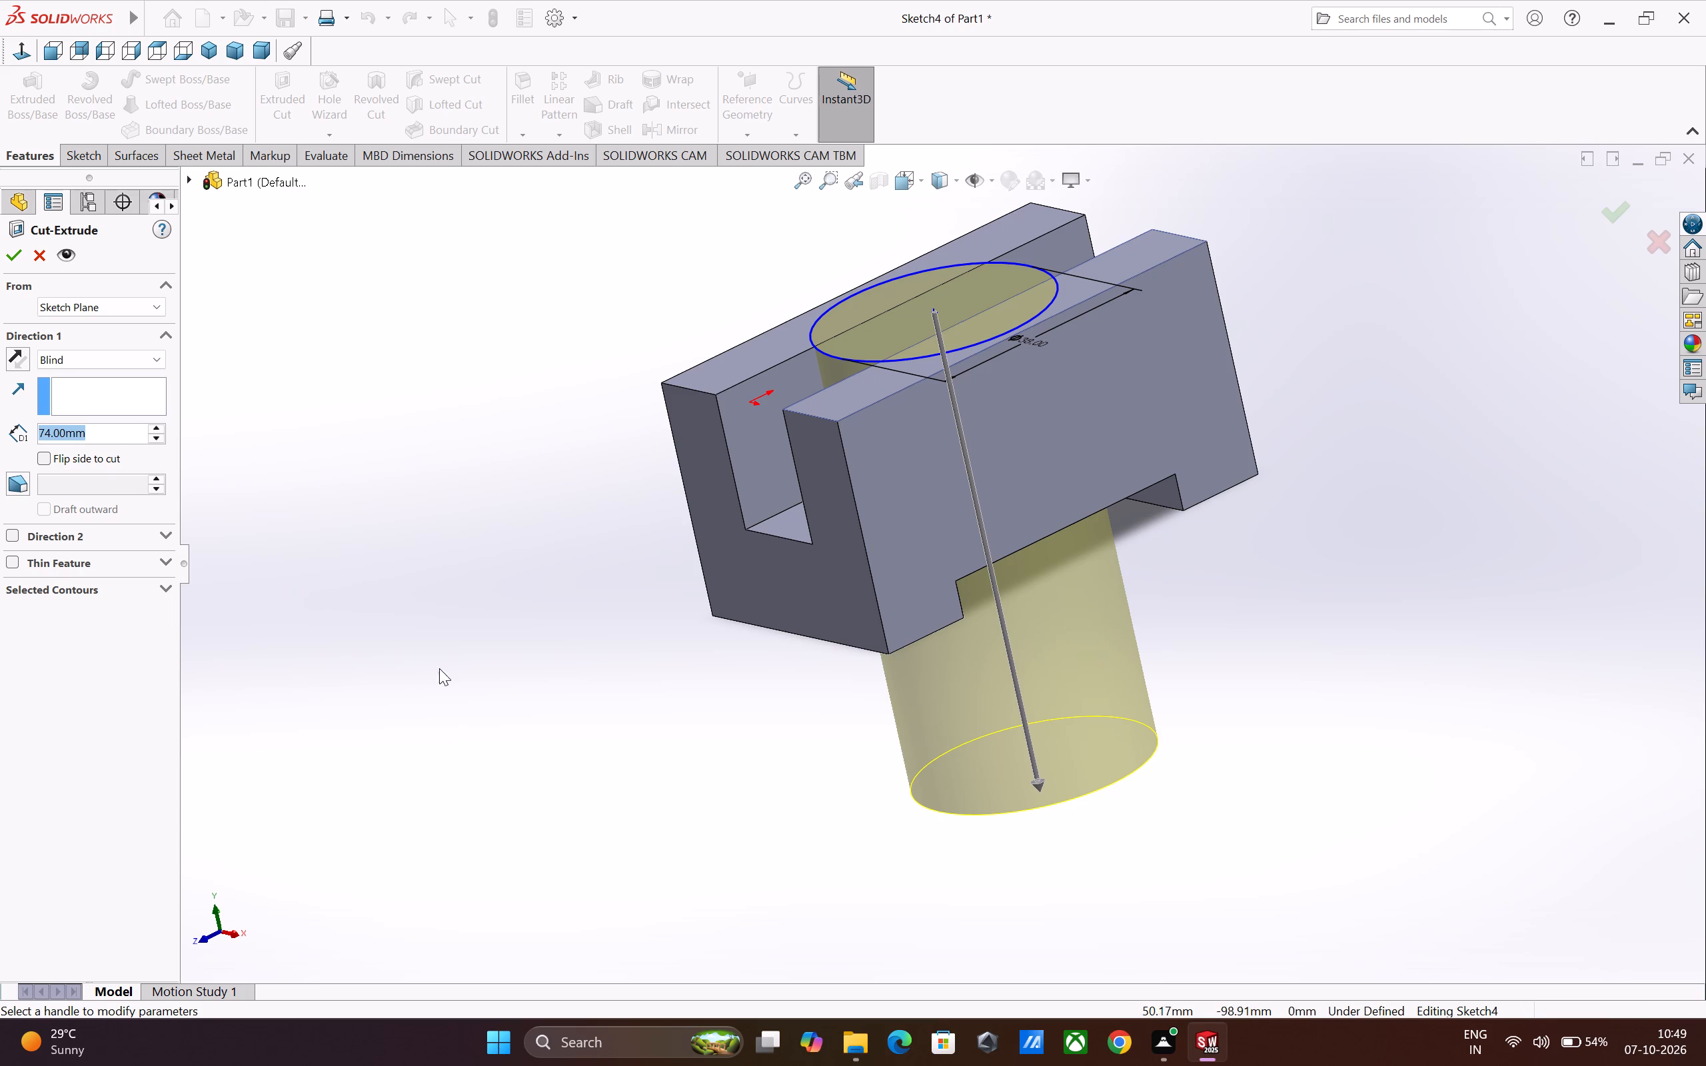
pyautogui.press('1')
pyautogui.press('5')
pyautogui.press('Return')
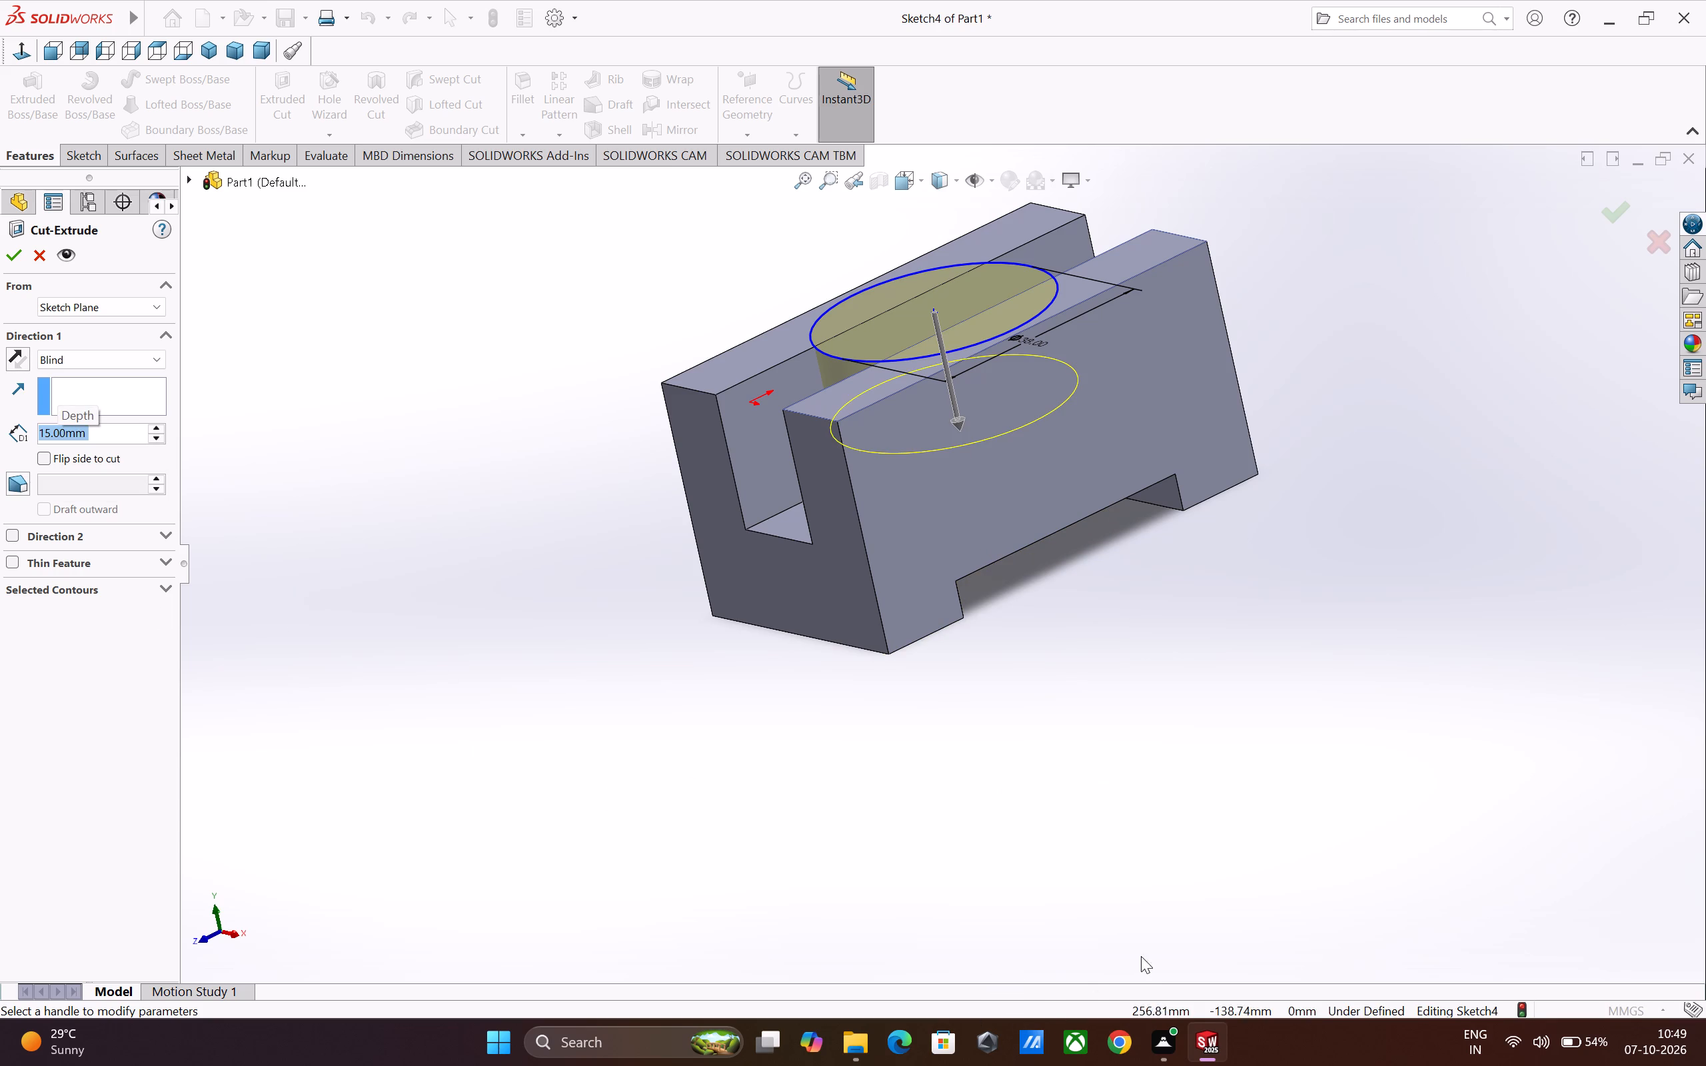
pyautogui.moveTo(944, 819); pyautogui.dragTo(1086, 923, button='middle')
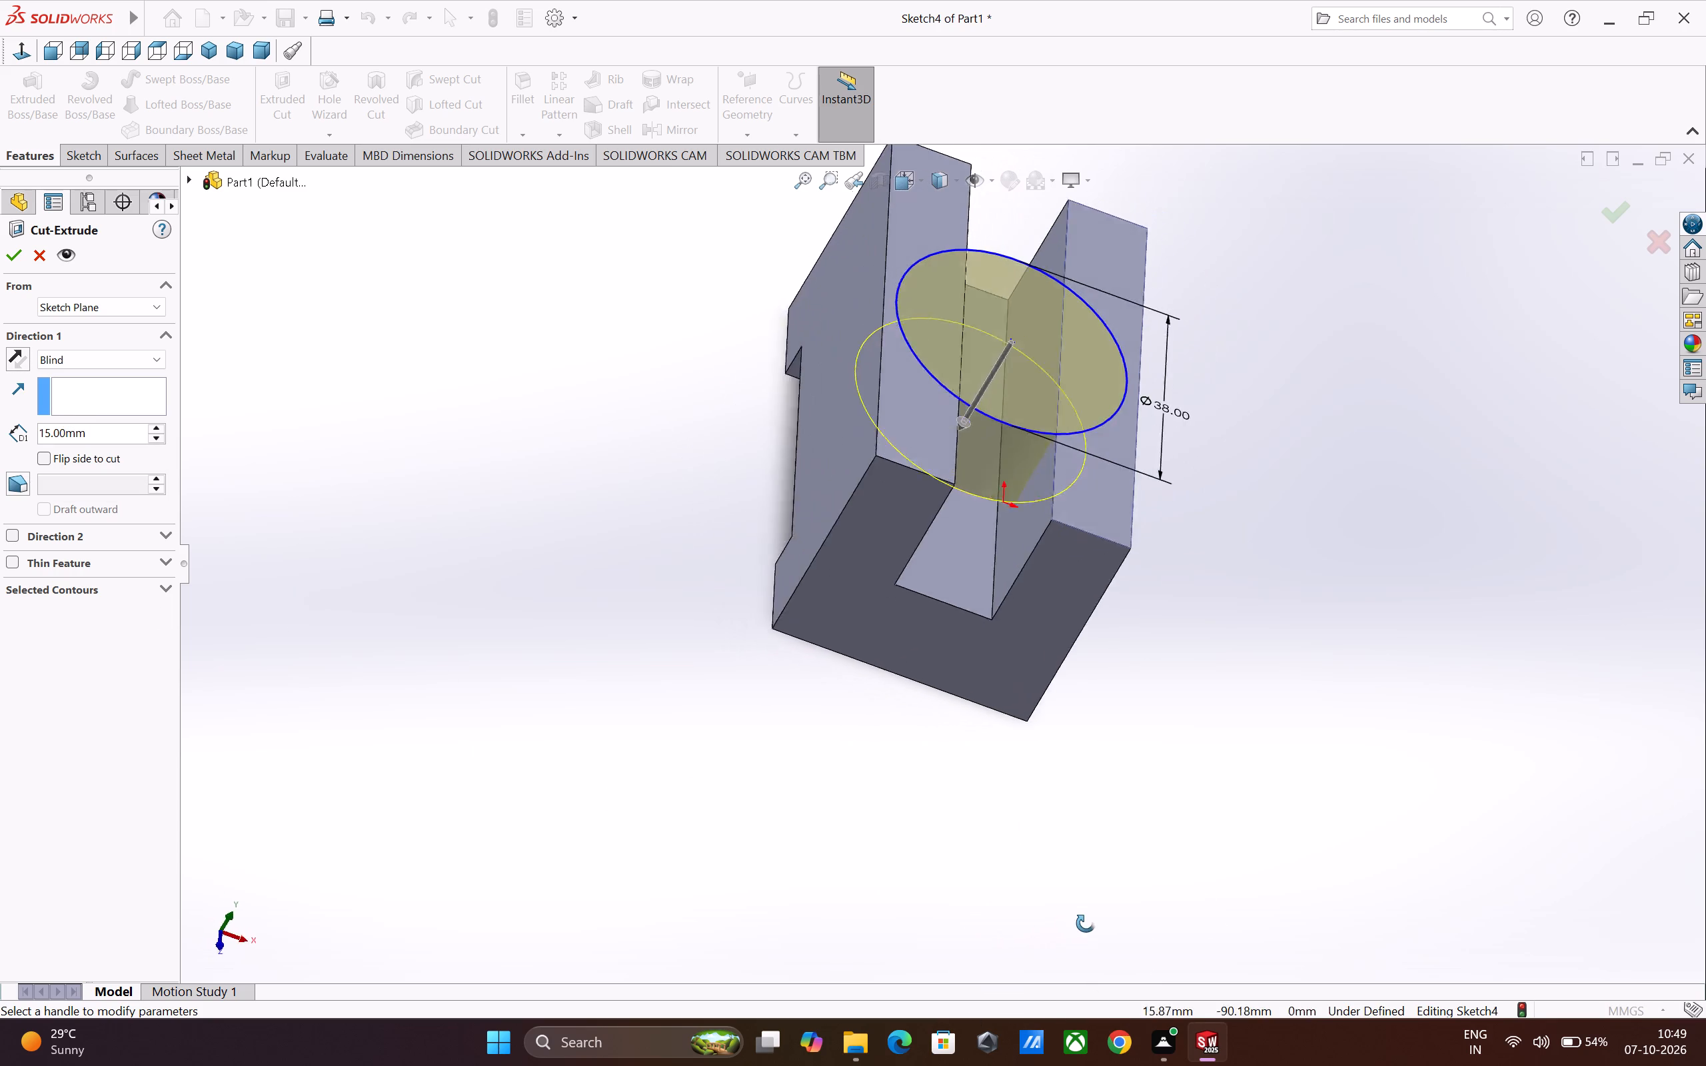
pyautogui.moveTo(1086, 923); pyautogui.dragTo(962, 900, button='middle')
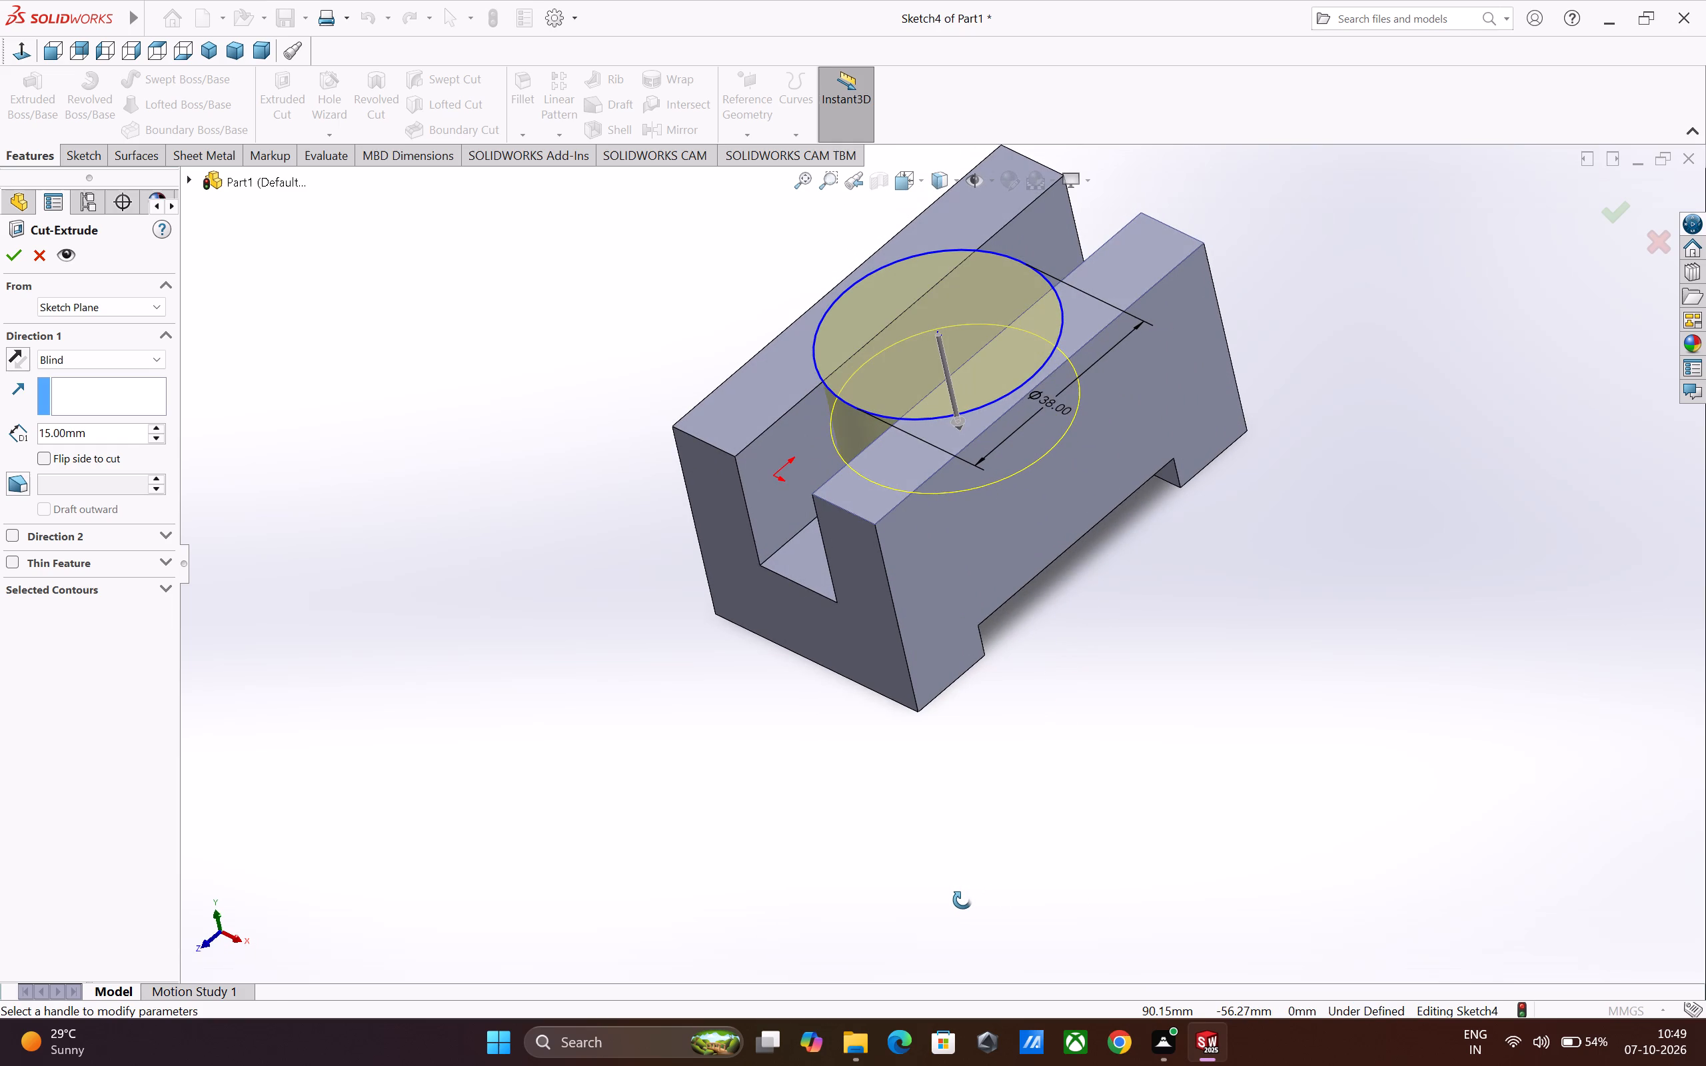
pyautogui.moveTo(962, 900); pyautogui.dragTo(960, 900, button='middle')
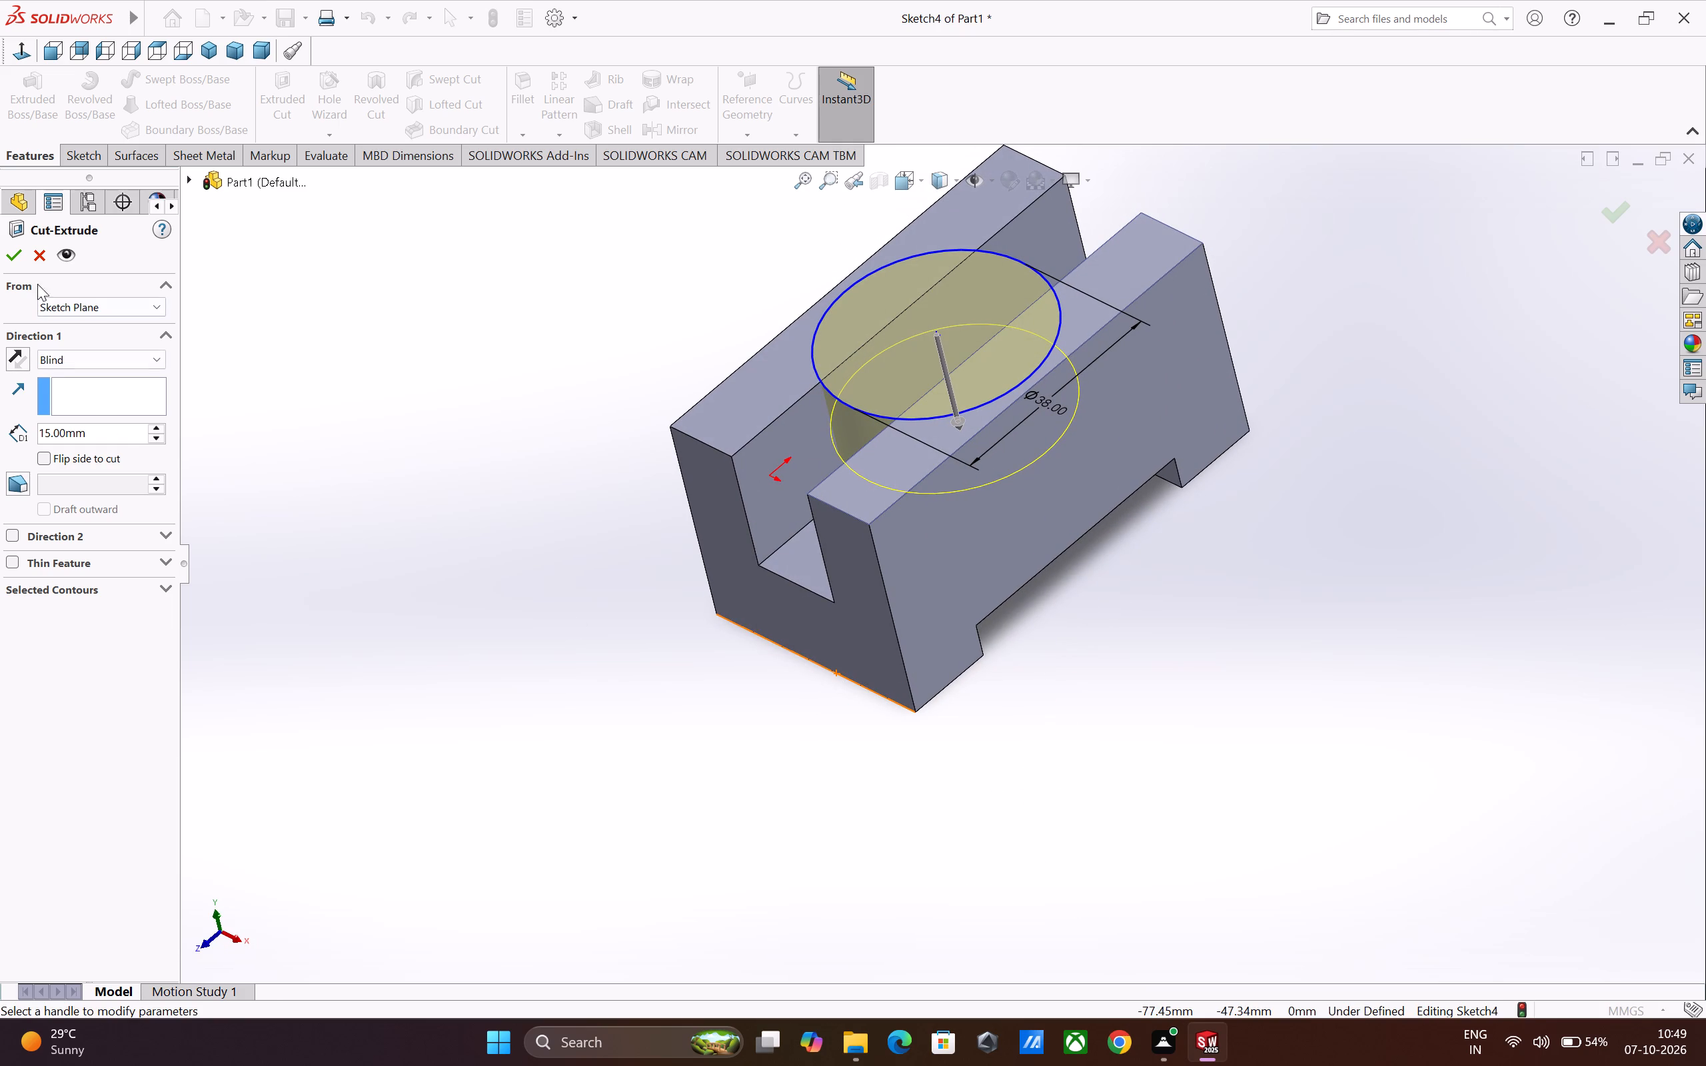
pyautogui.click(10, 258)
# On the left upright's slot-side wall, sketch a corner rectangle about 3 by 2.6 mm near the upper corner at the origin end.
pyautogui.moveTo(763, 756); pyautogui.dragTo(772, 755)
pyautogui.moveTo(784, 765); pyautogui.dragTo(793, 768, button='middle')
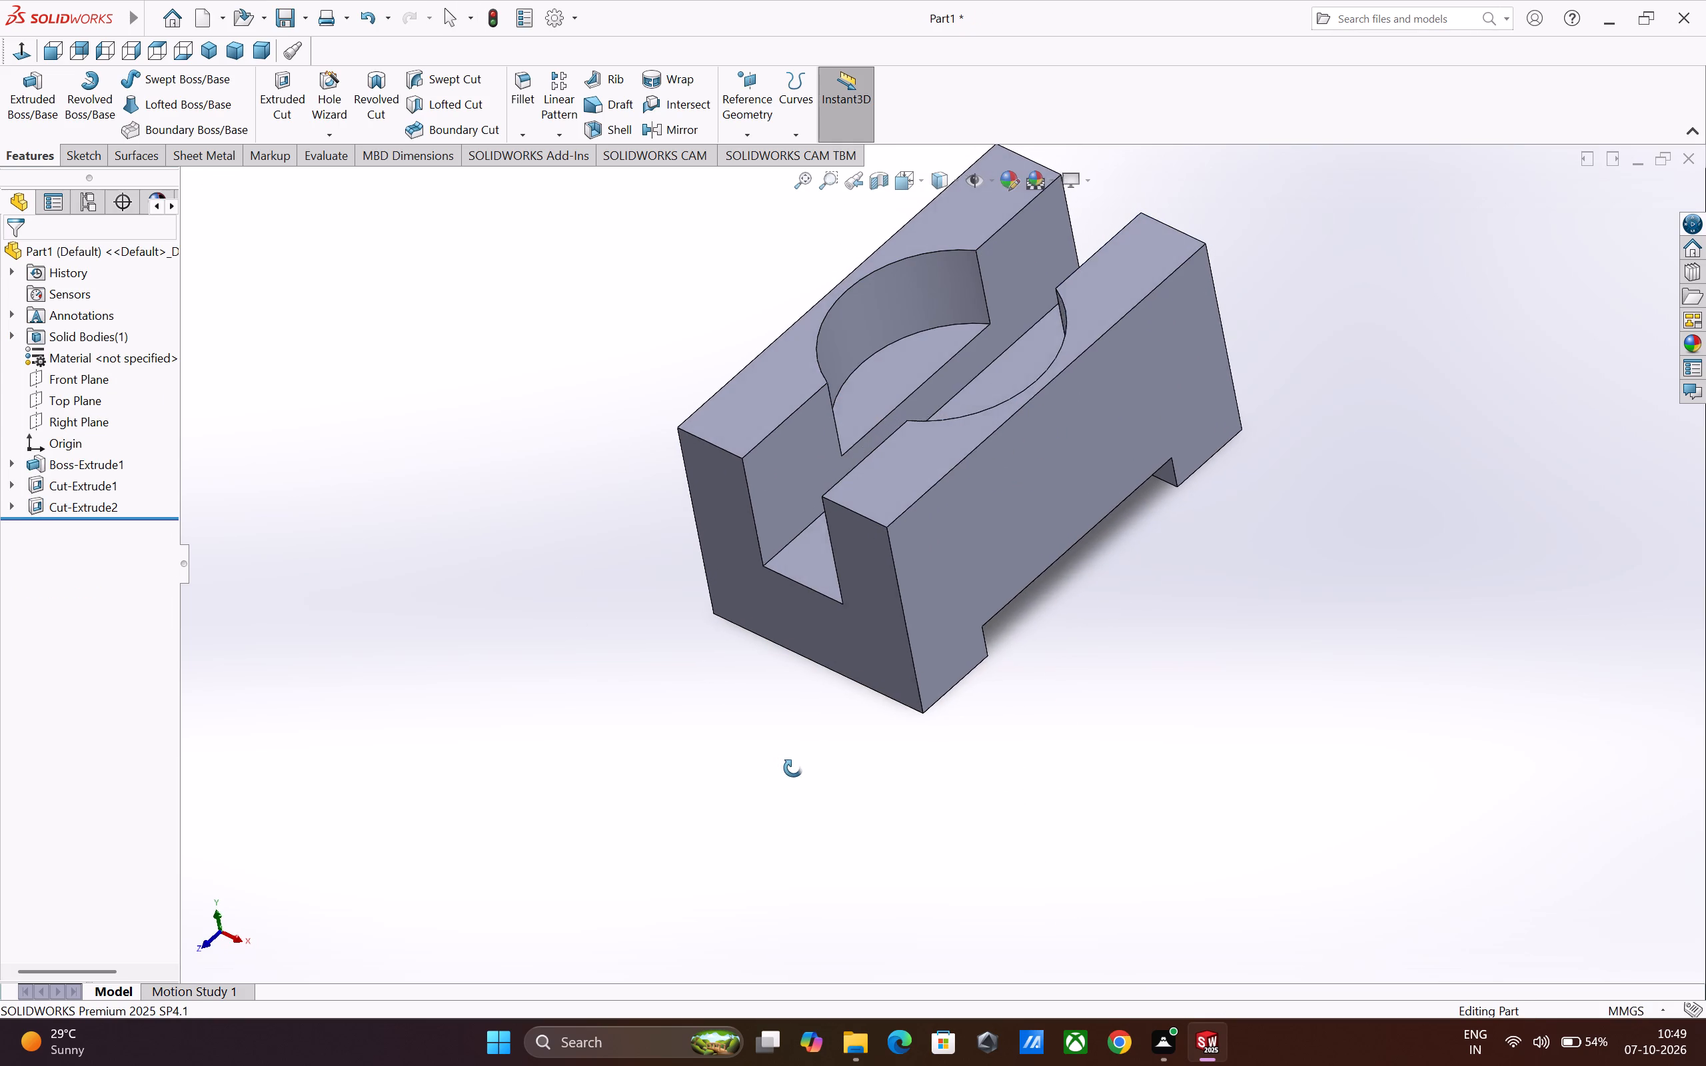
pyautogui.moveTo(793, 768); pyautogui.dragTo(820, 791, button='middle')
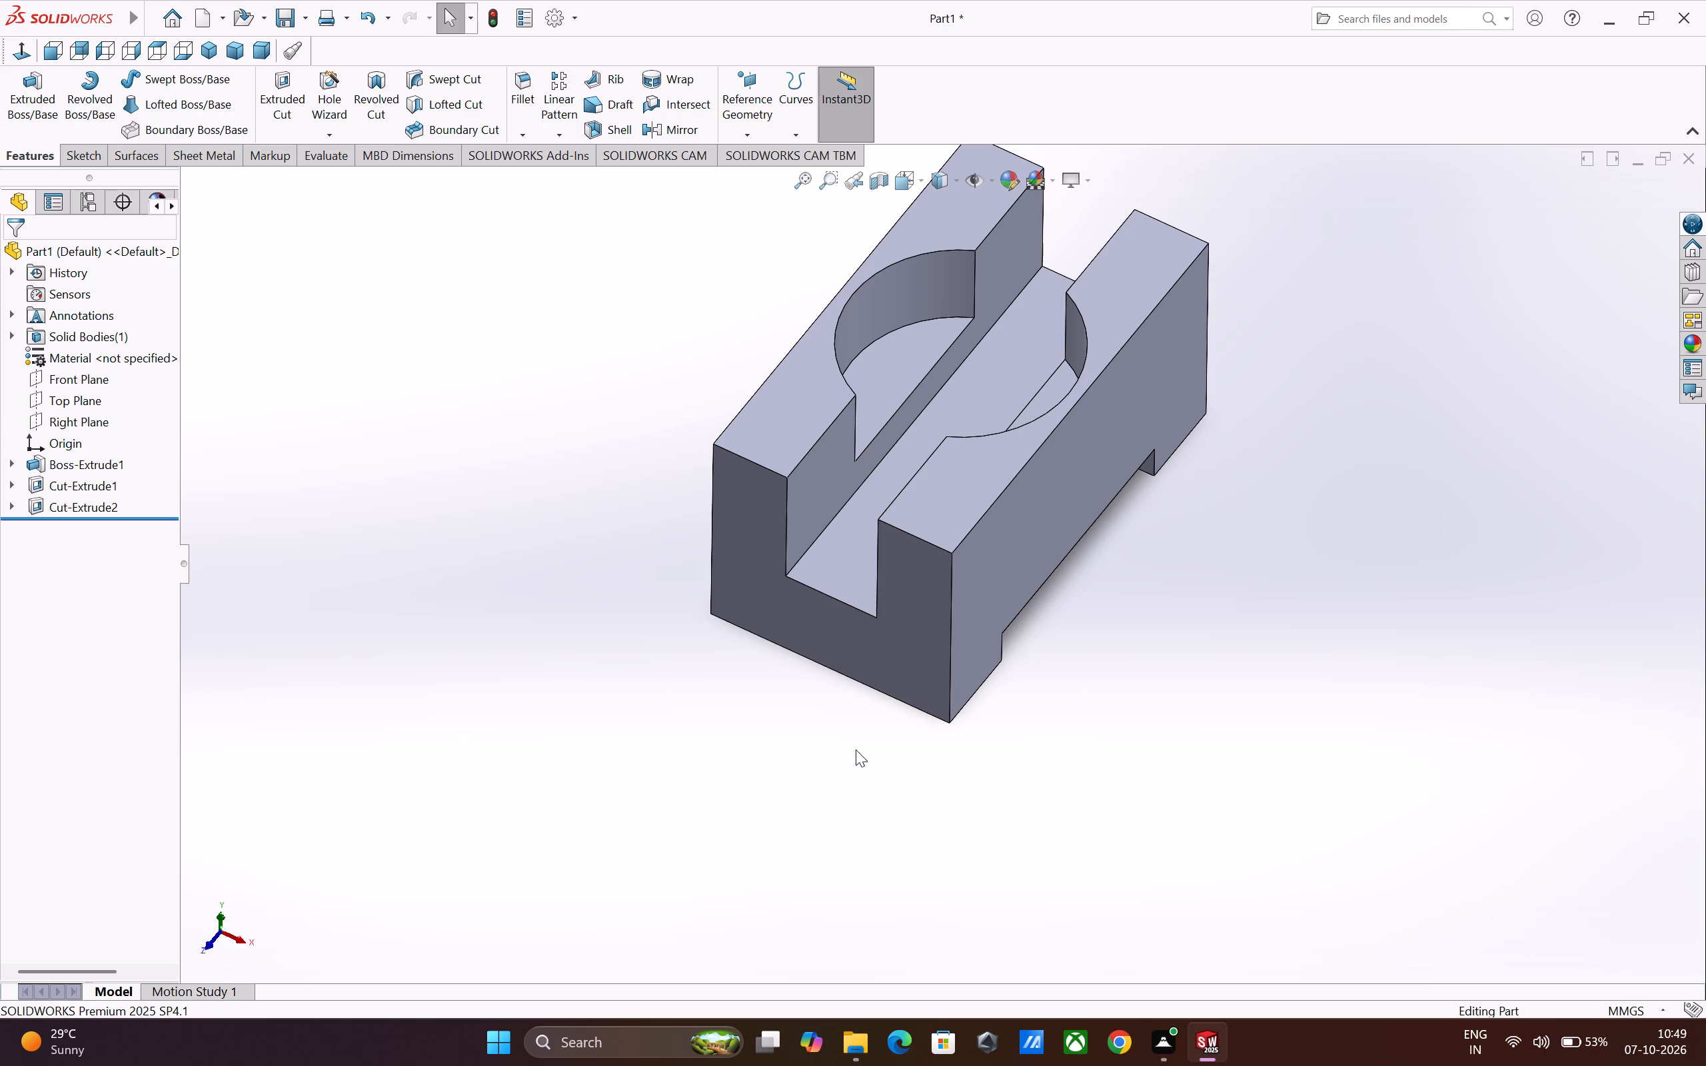
pyautogui.click(799, 490)
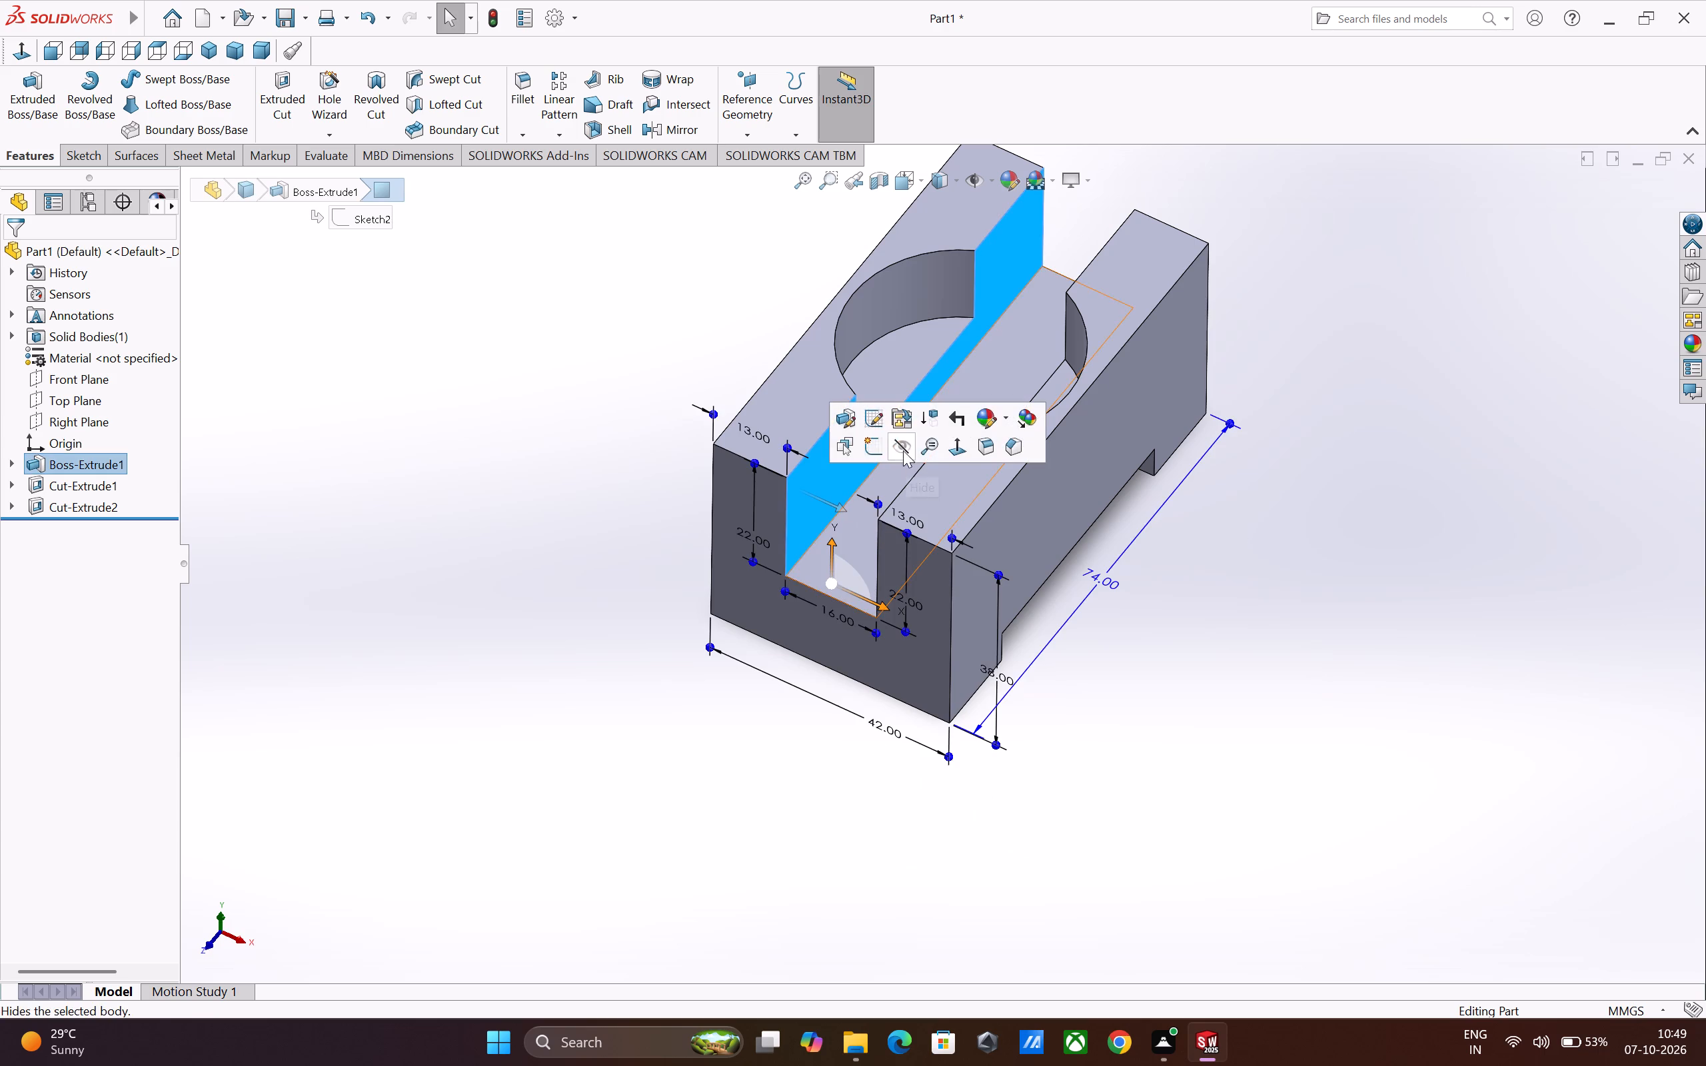
pyautogui.click(878, 448)
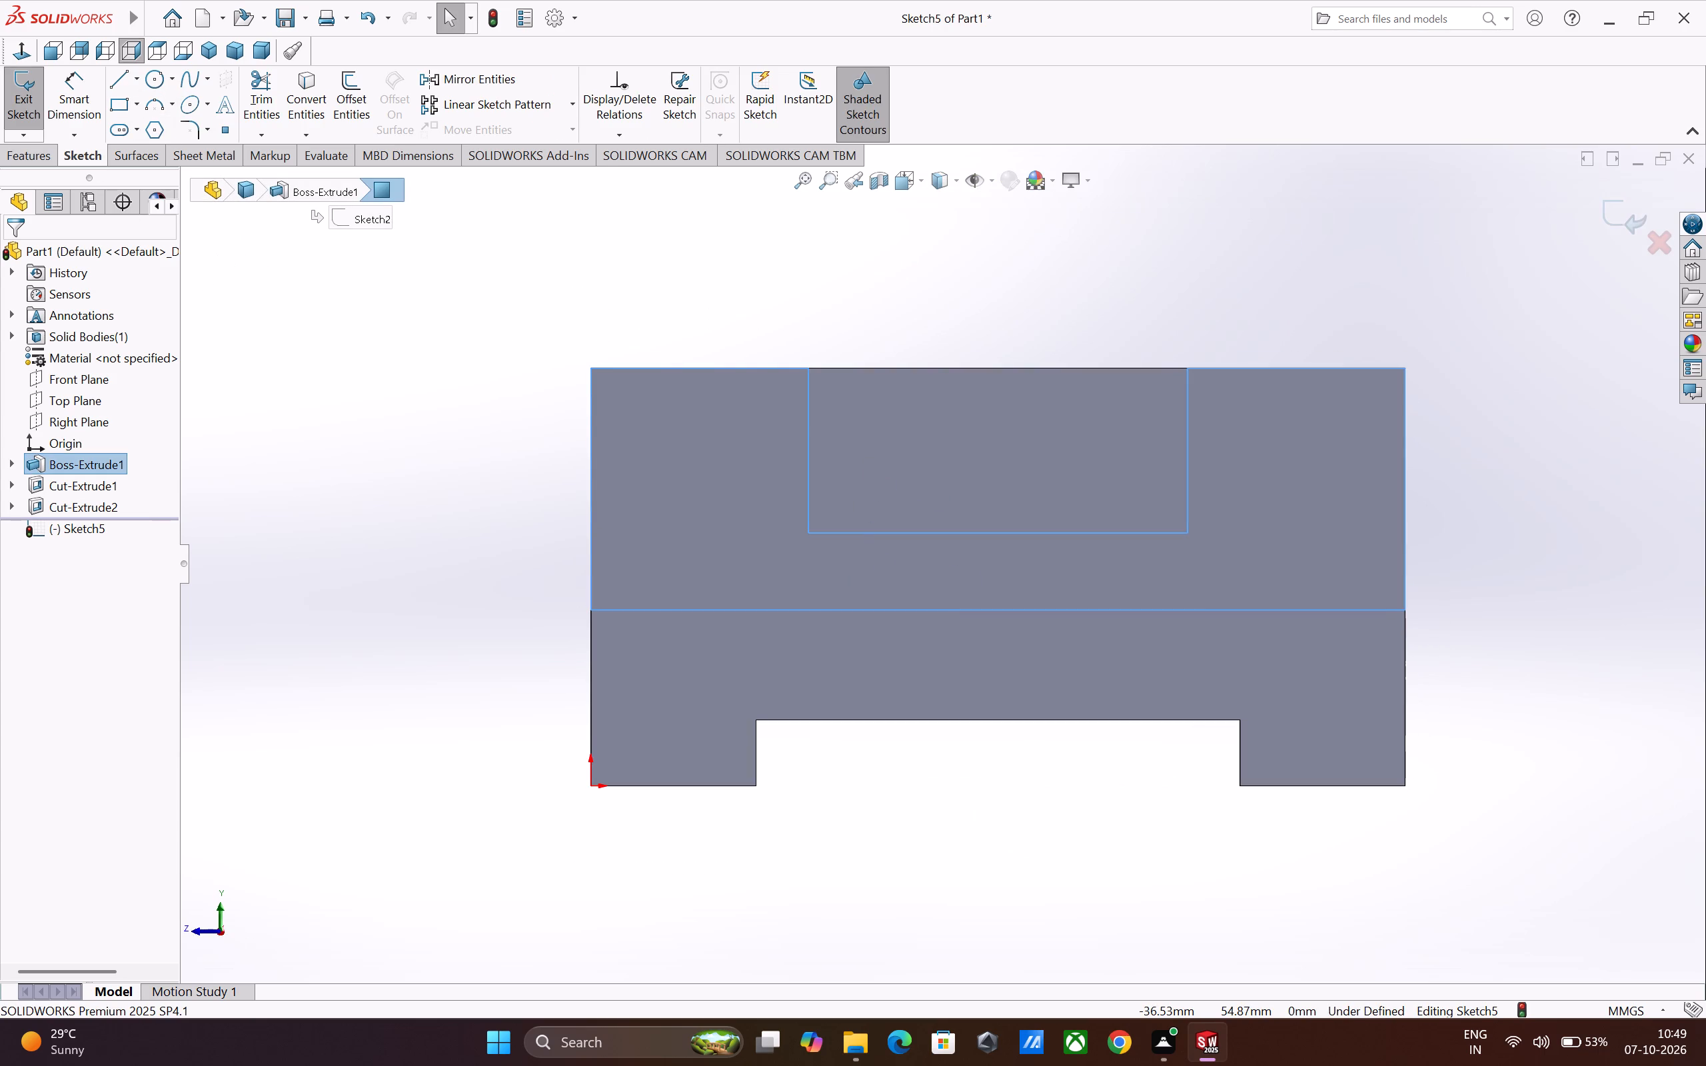
pyautogui.click(114, 101)
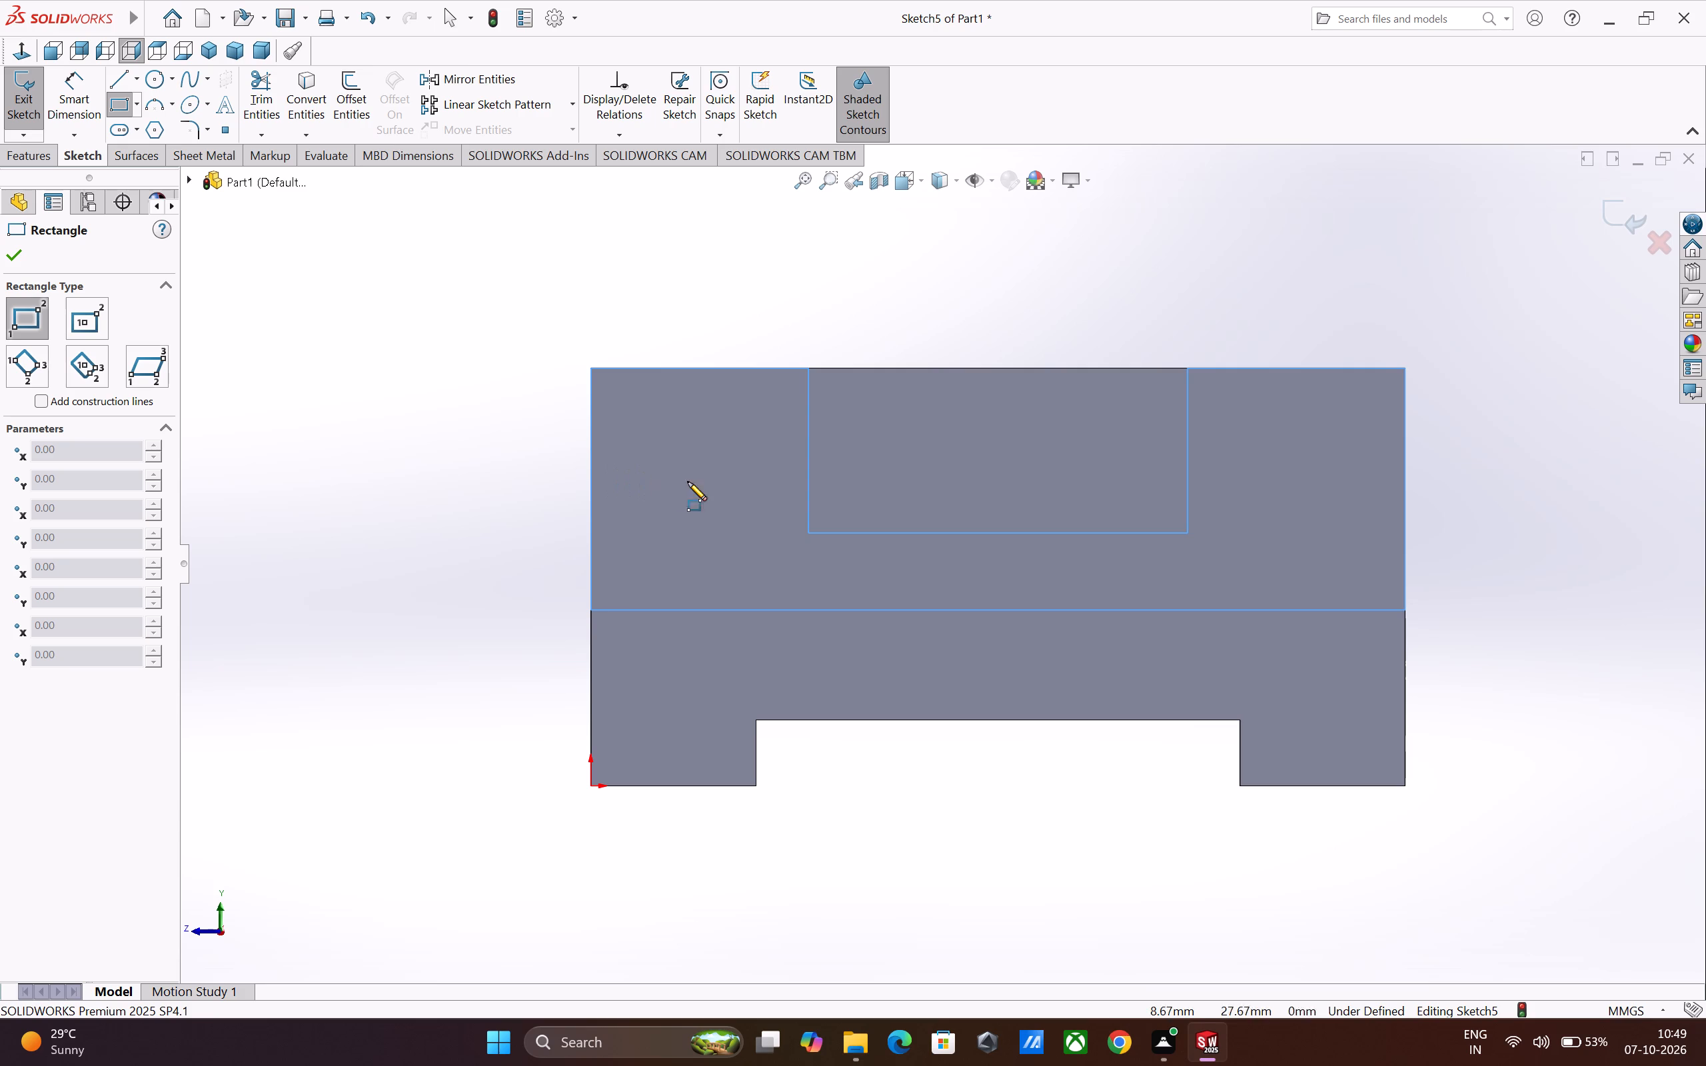
pyautogui.click(666, 468)
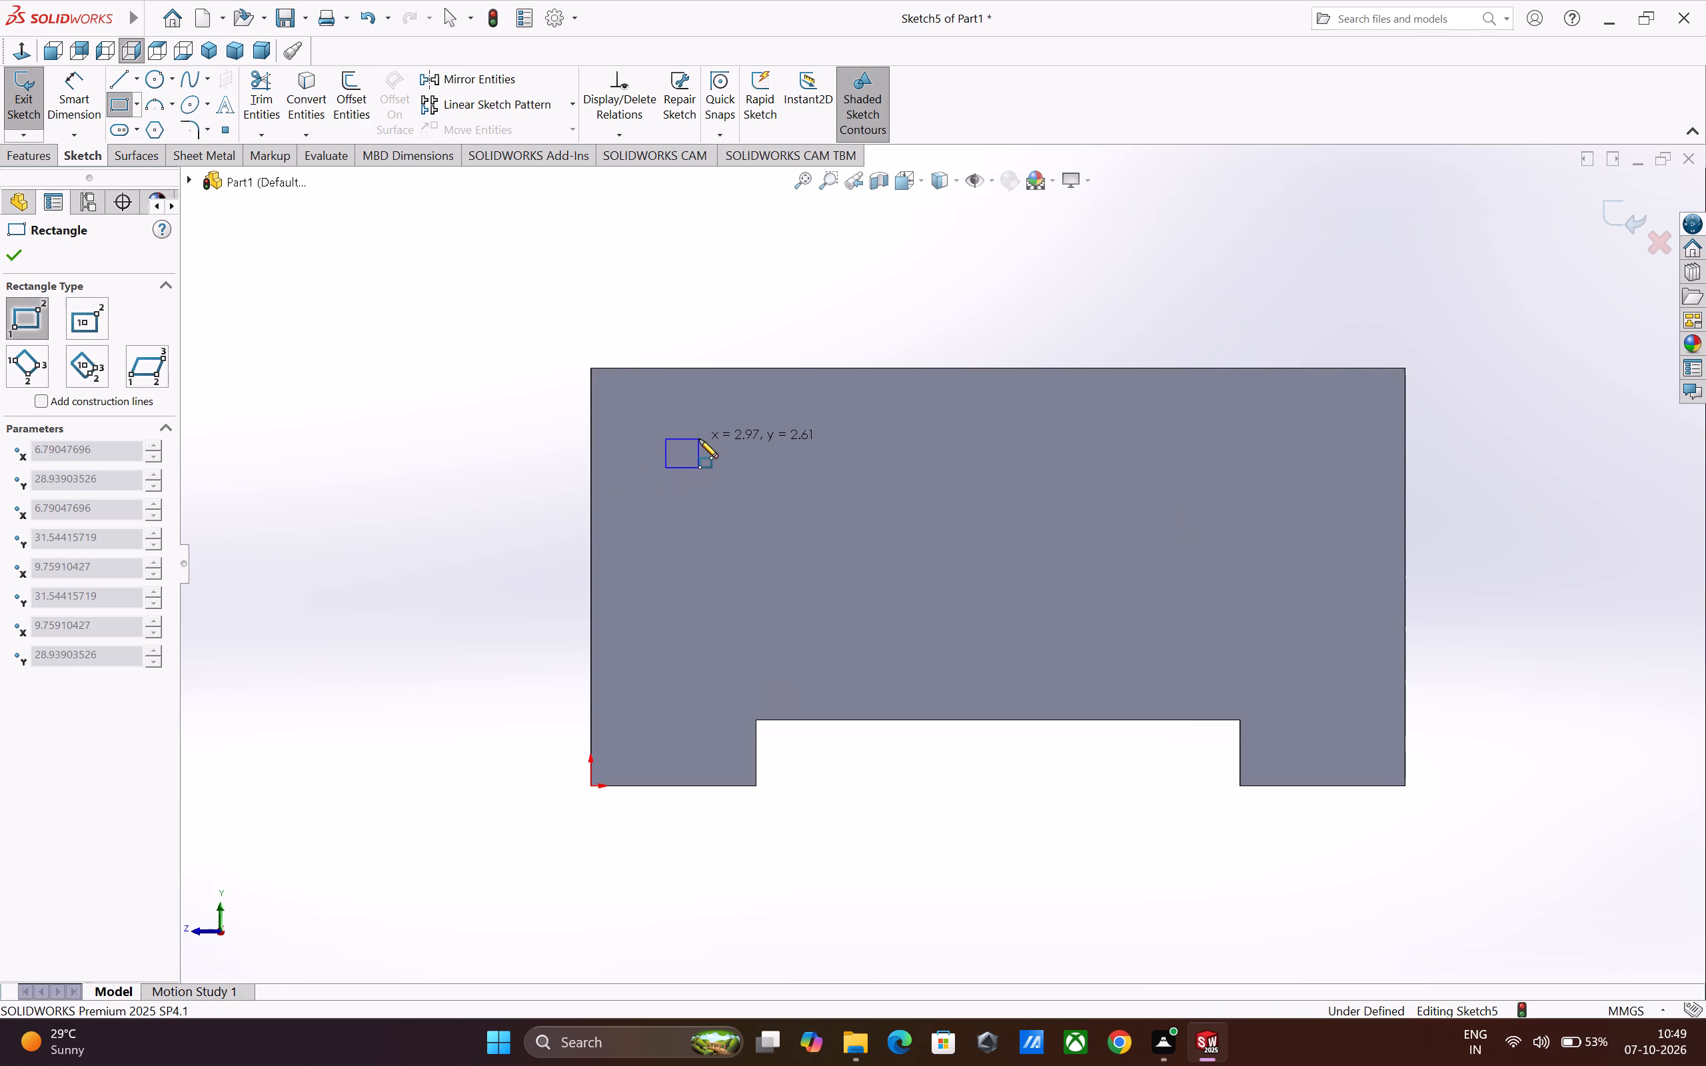
pyautogui.click(699, 439)
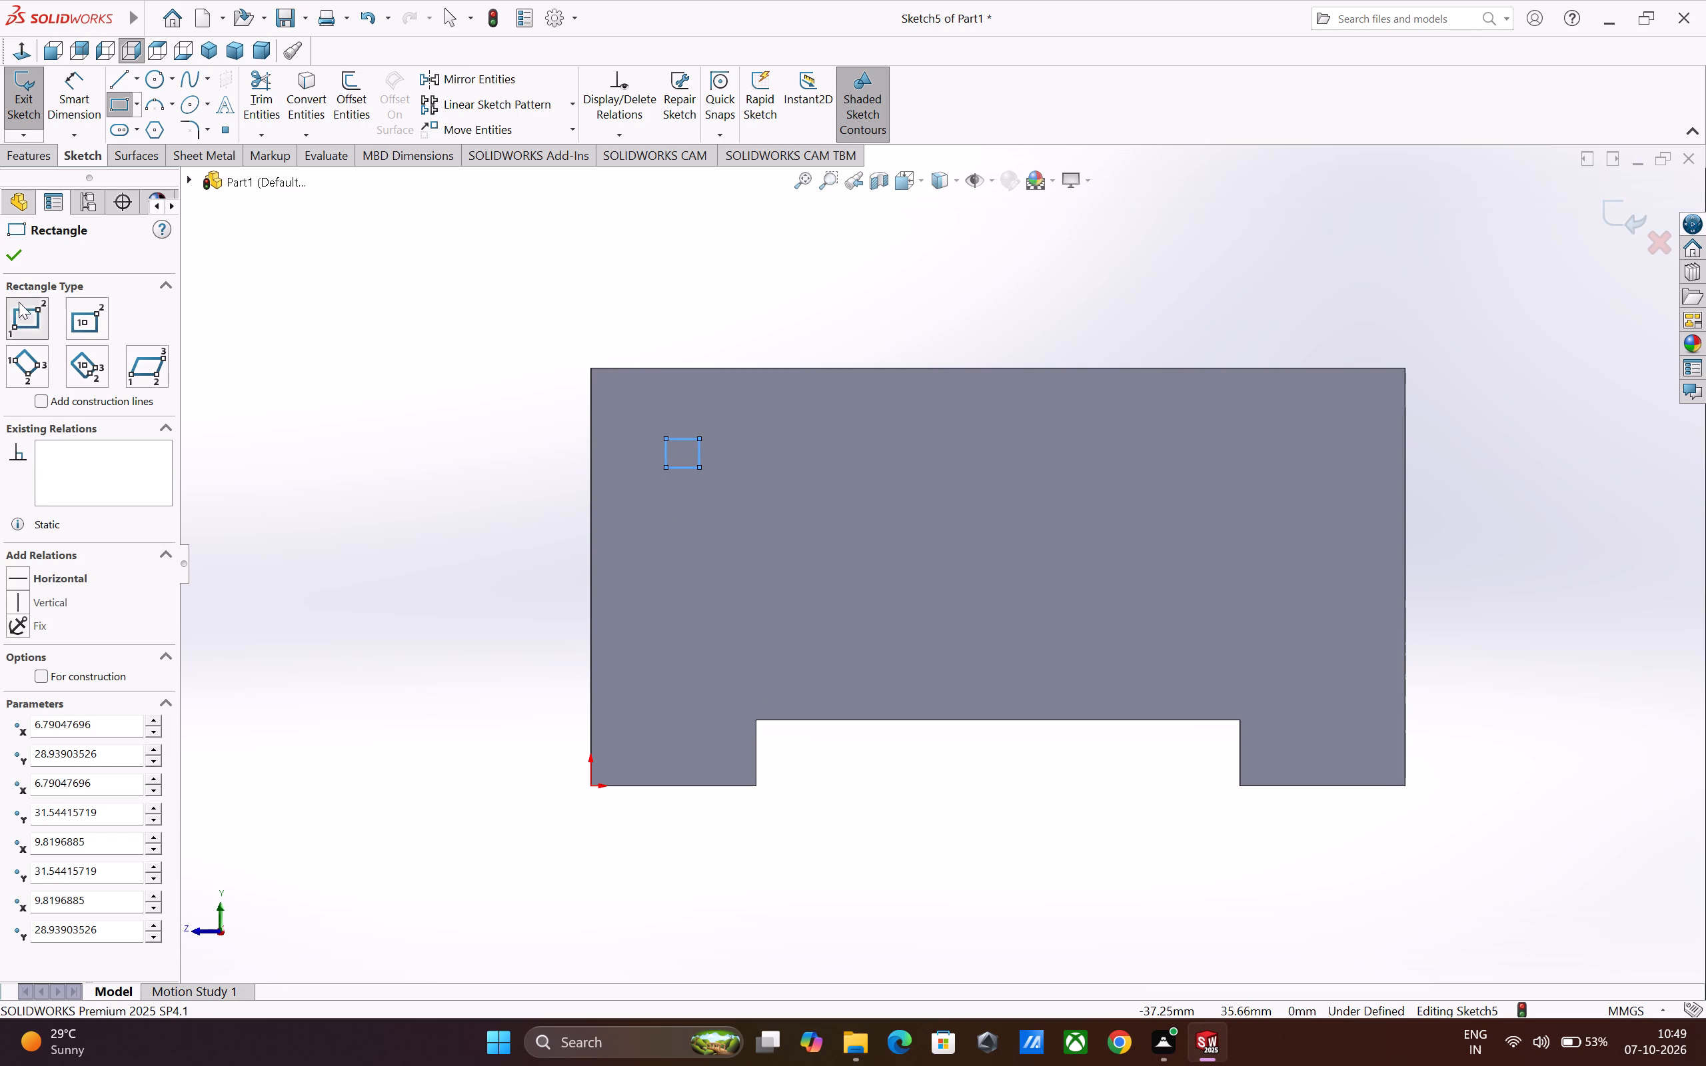
pyautogui.click(13, 259)
# Dimension the small rectangle to 10 mm wide and 8 mm high.
pyautogui.click(79, 99)
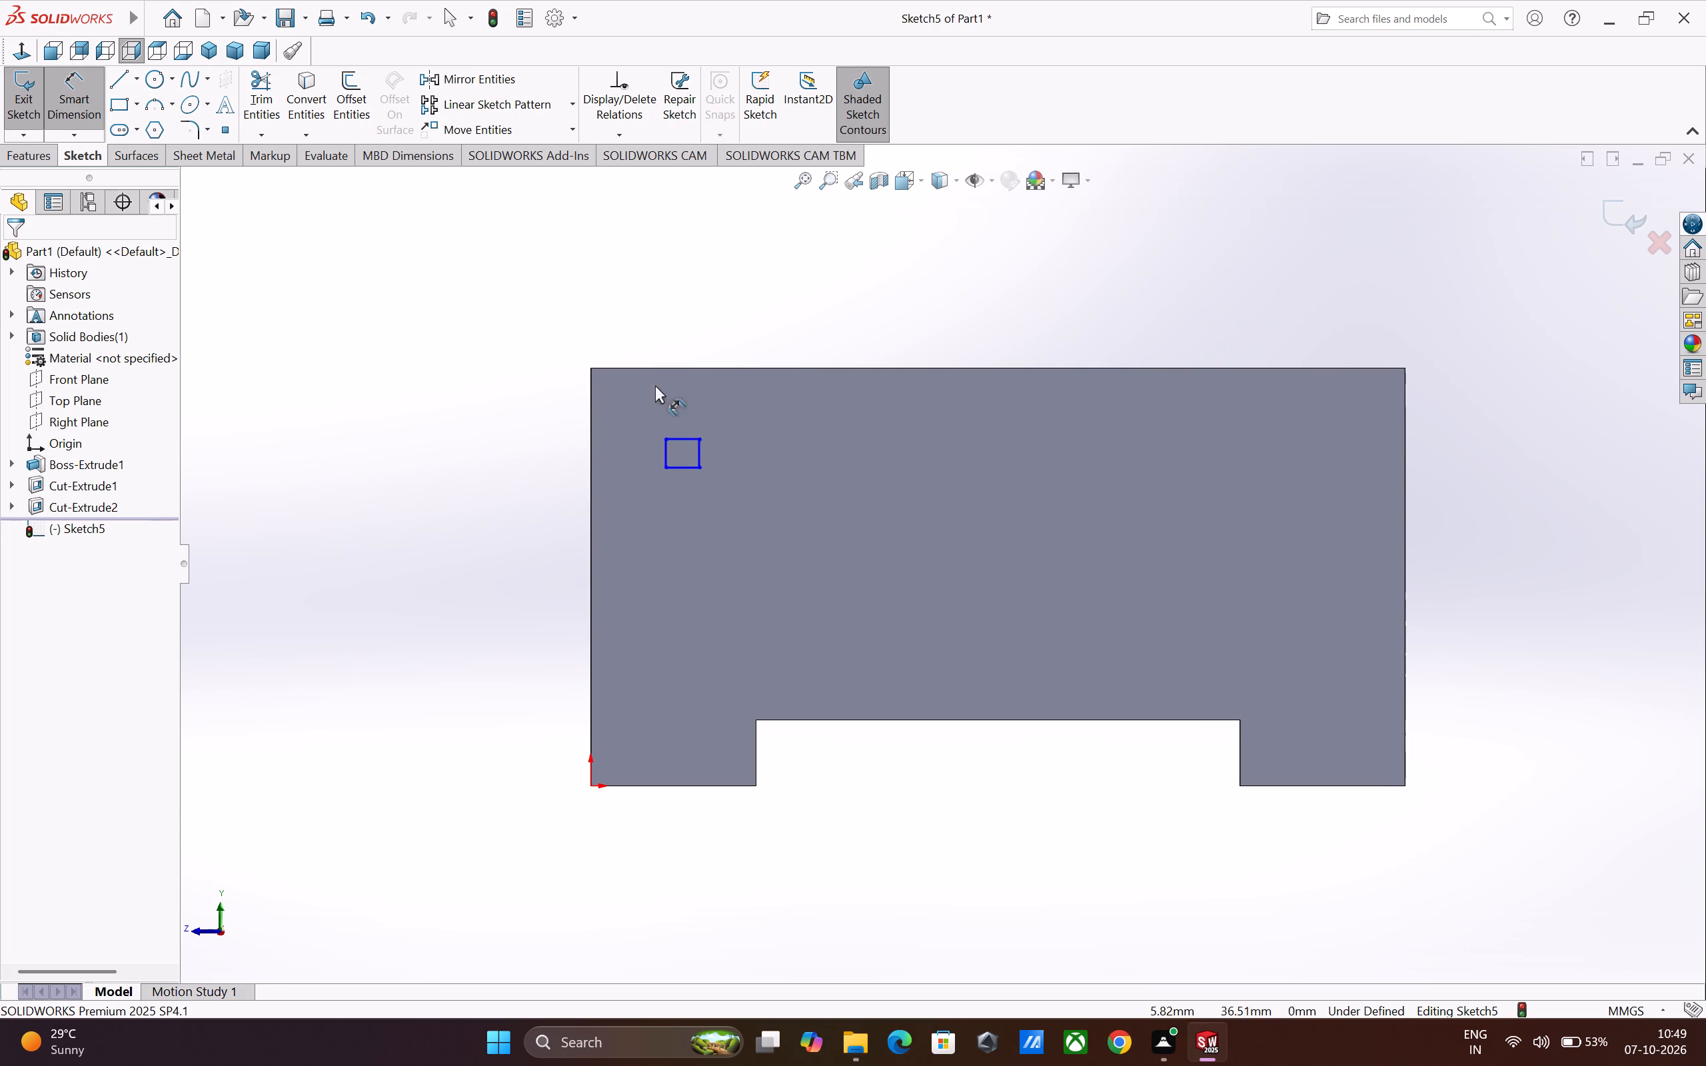
pyautogui.click(680, 439)
pyautogui.click(682, 419)
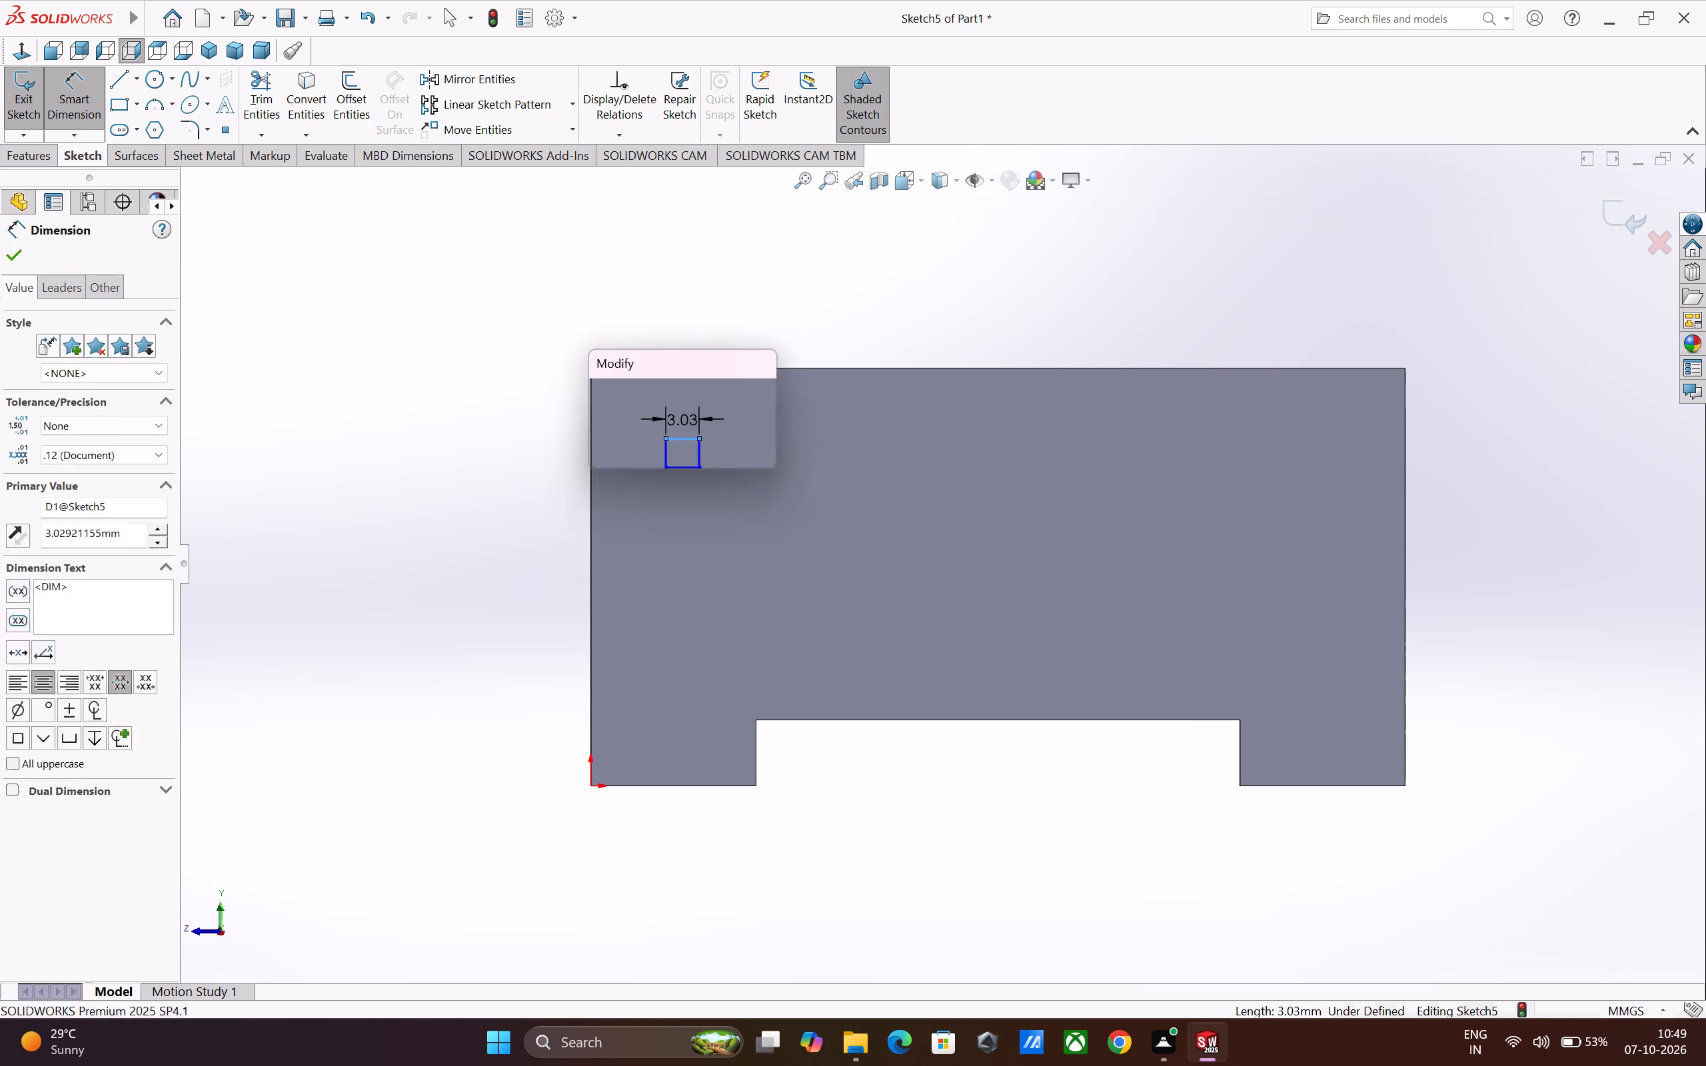
pyautogui.press('1')
pyautogui.press('0')
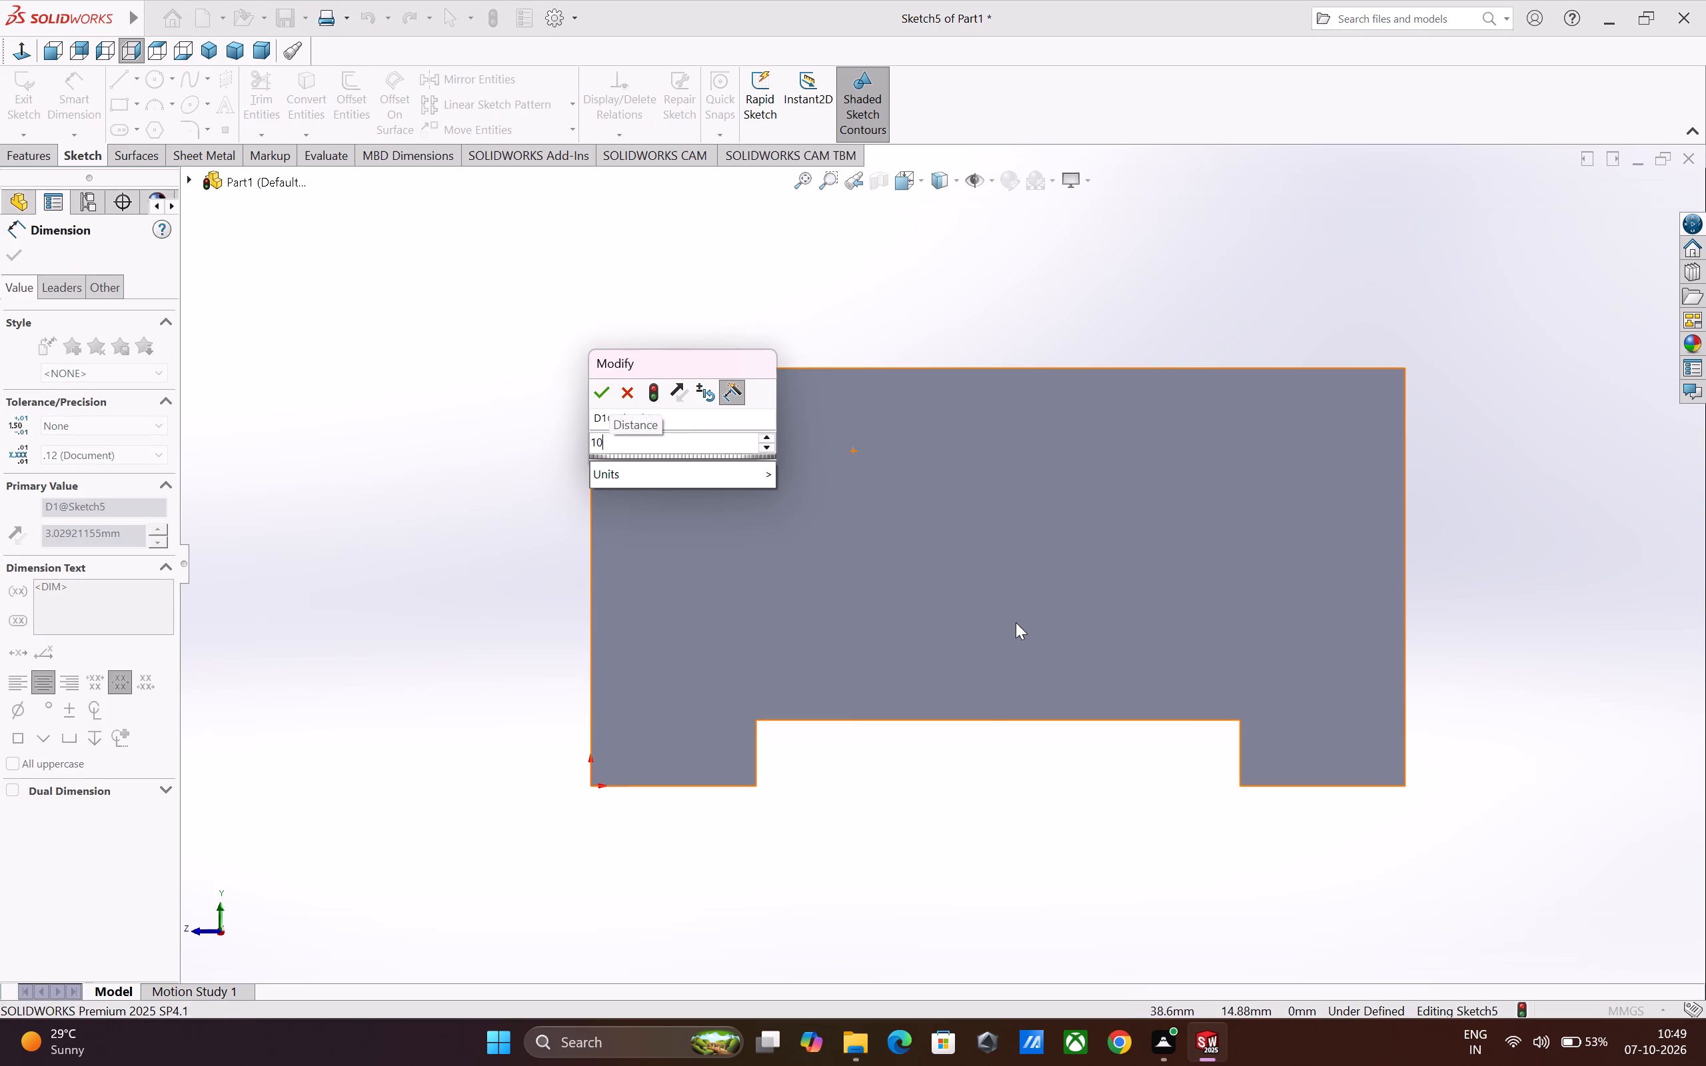
pyautogui.press('Return')
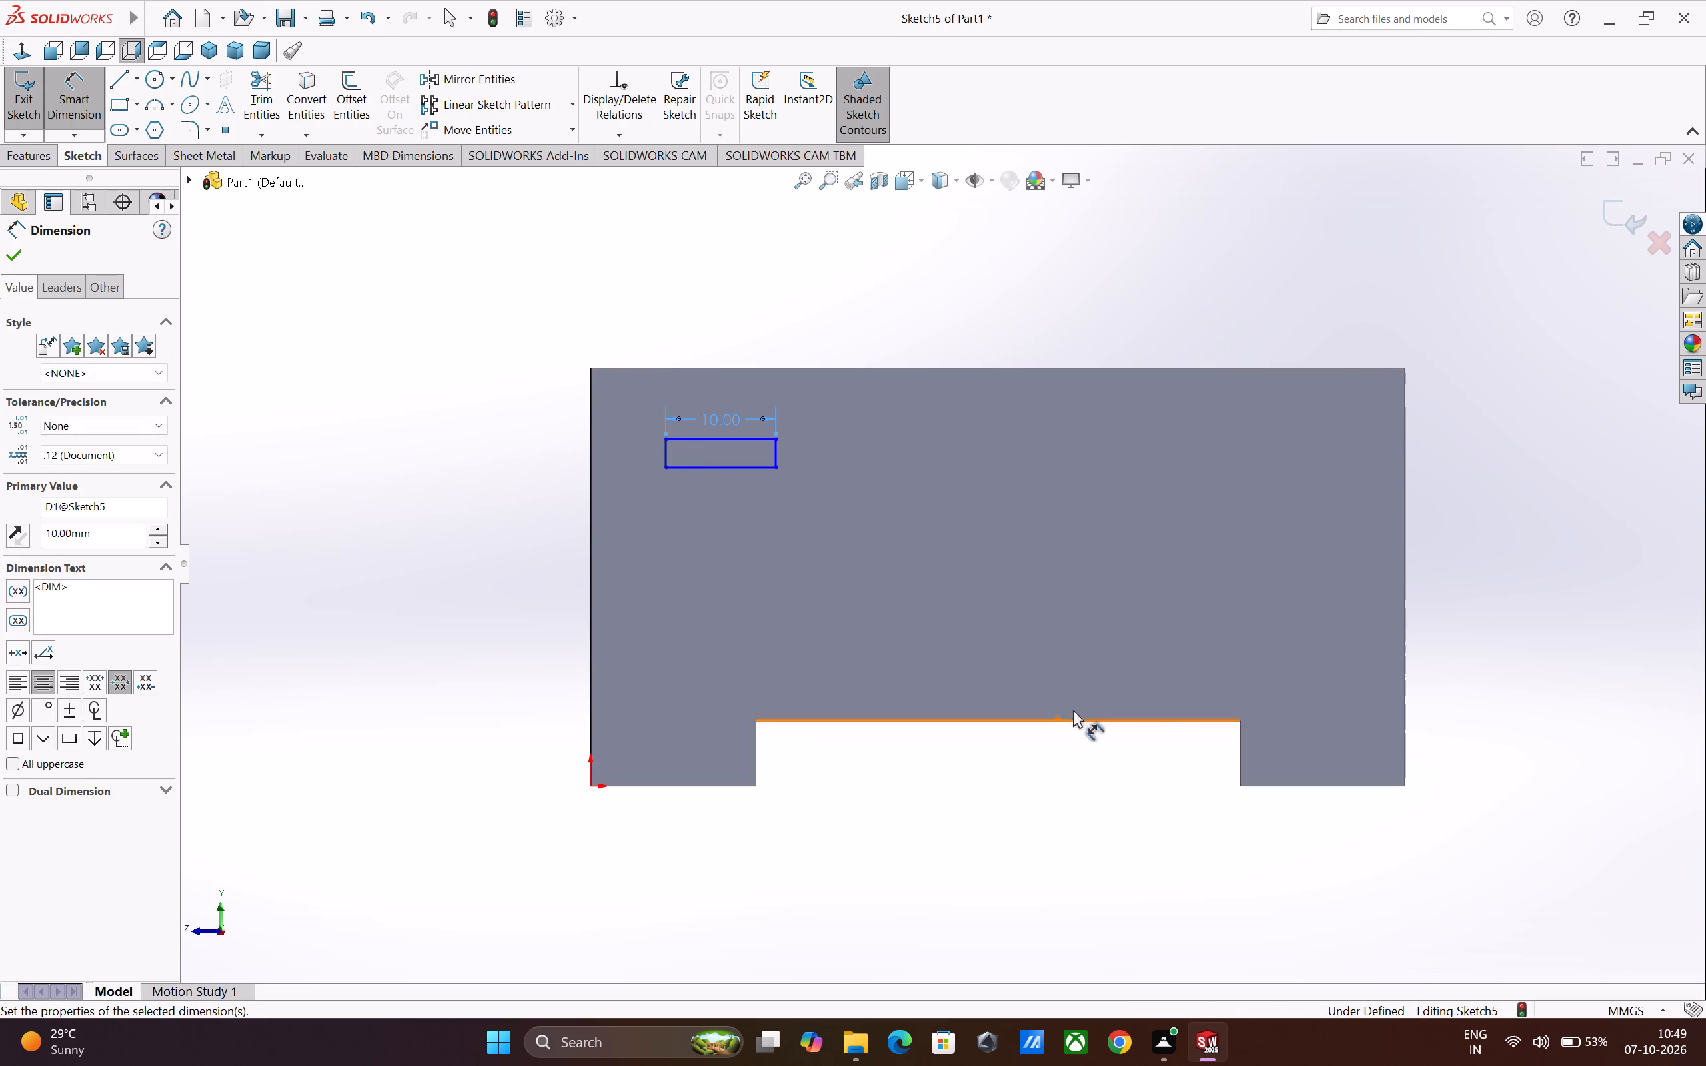
pyautogui.click(776, 450)
pyautogui.click(808, 453)
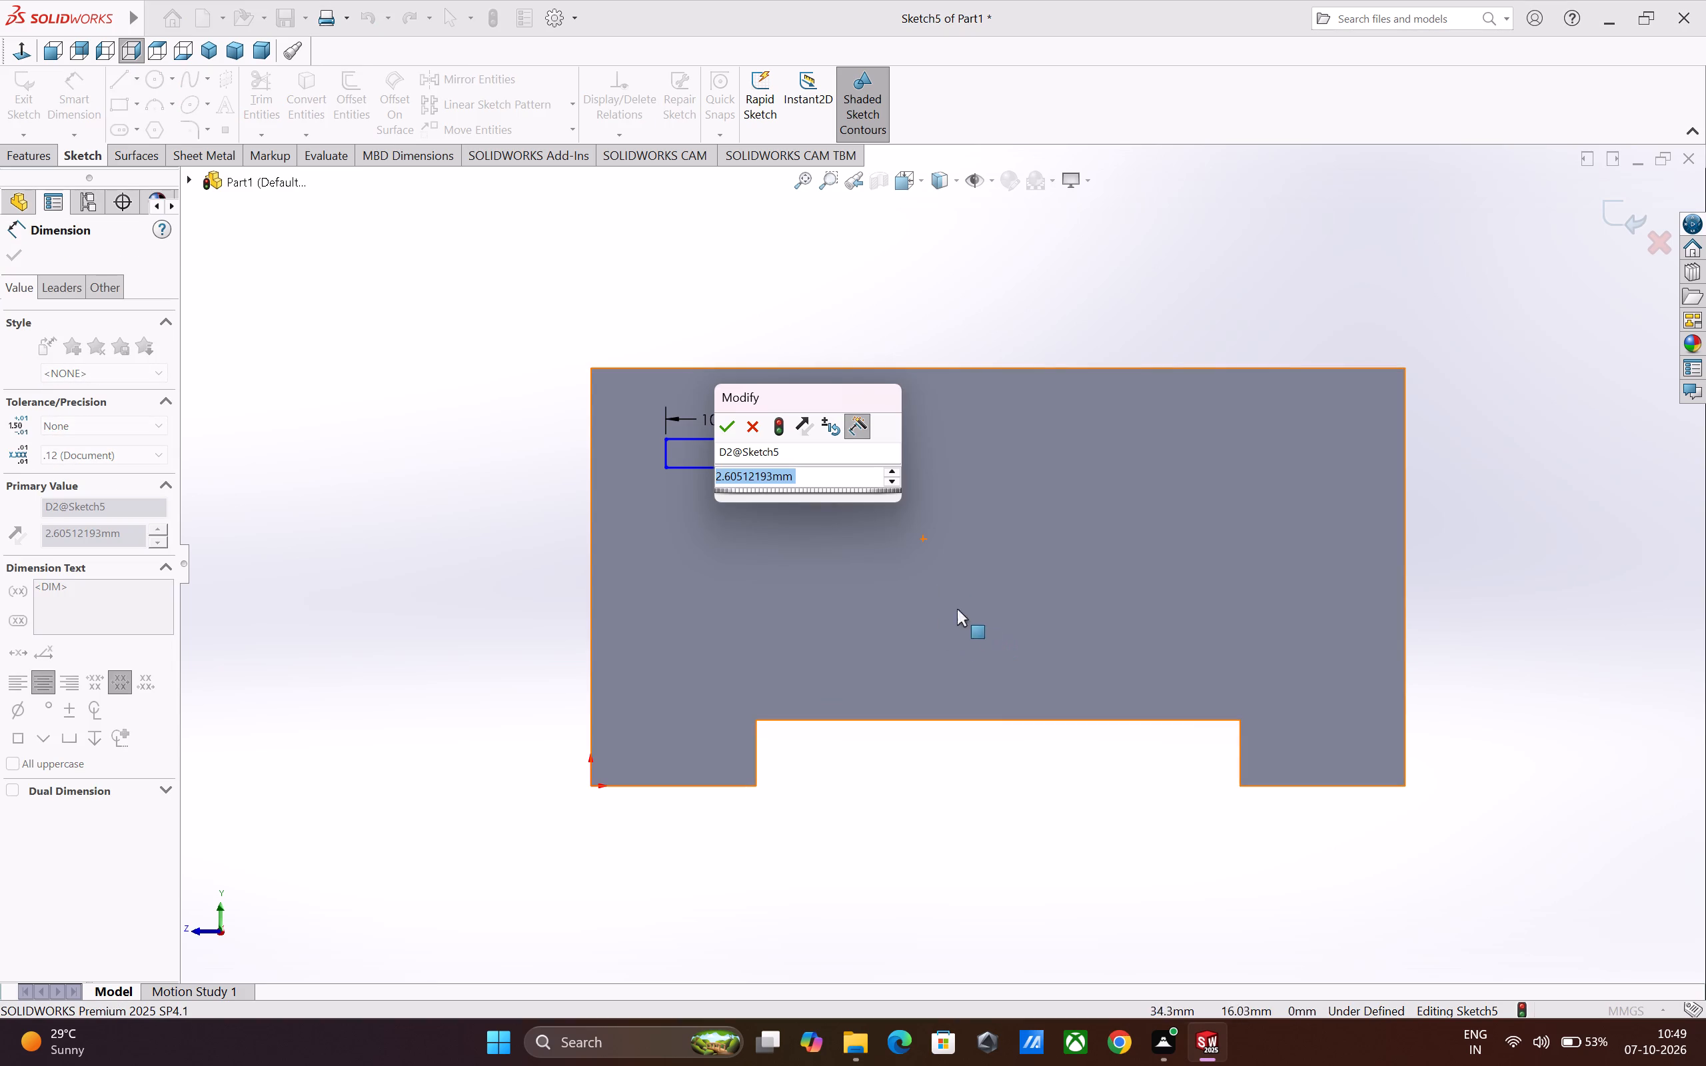
pyautogui.press('8')
pyautogui.press('Return')
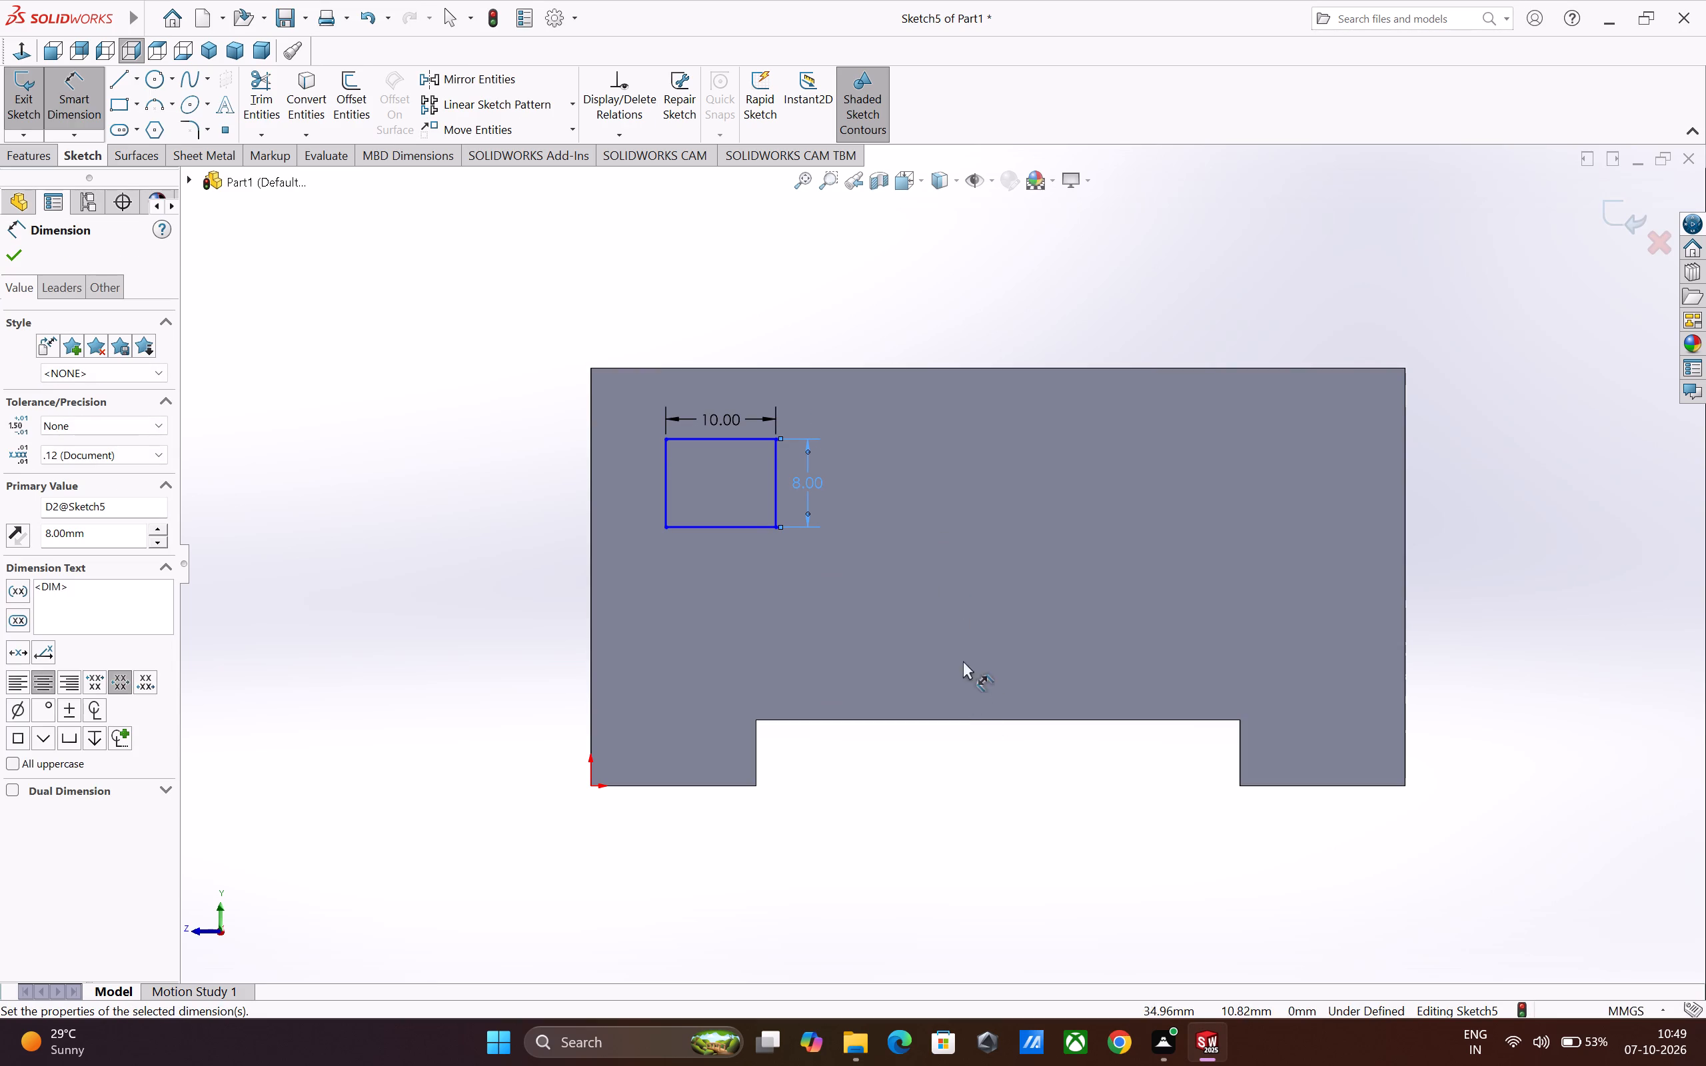
# Position the rectangle 5 mm from the block's end edge at the origin and 5 mm below the top edge.
pyautogui.click(664, 480)
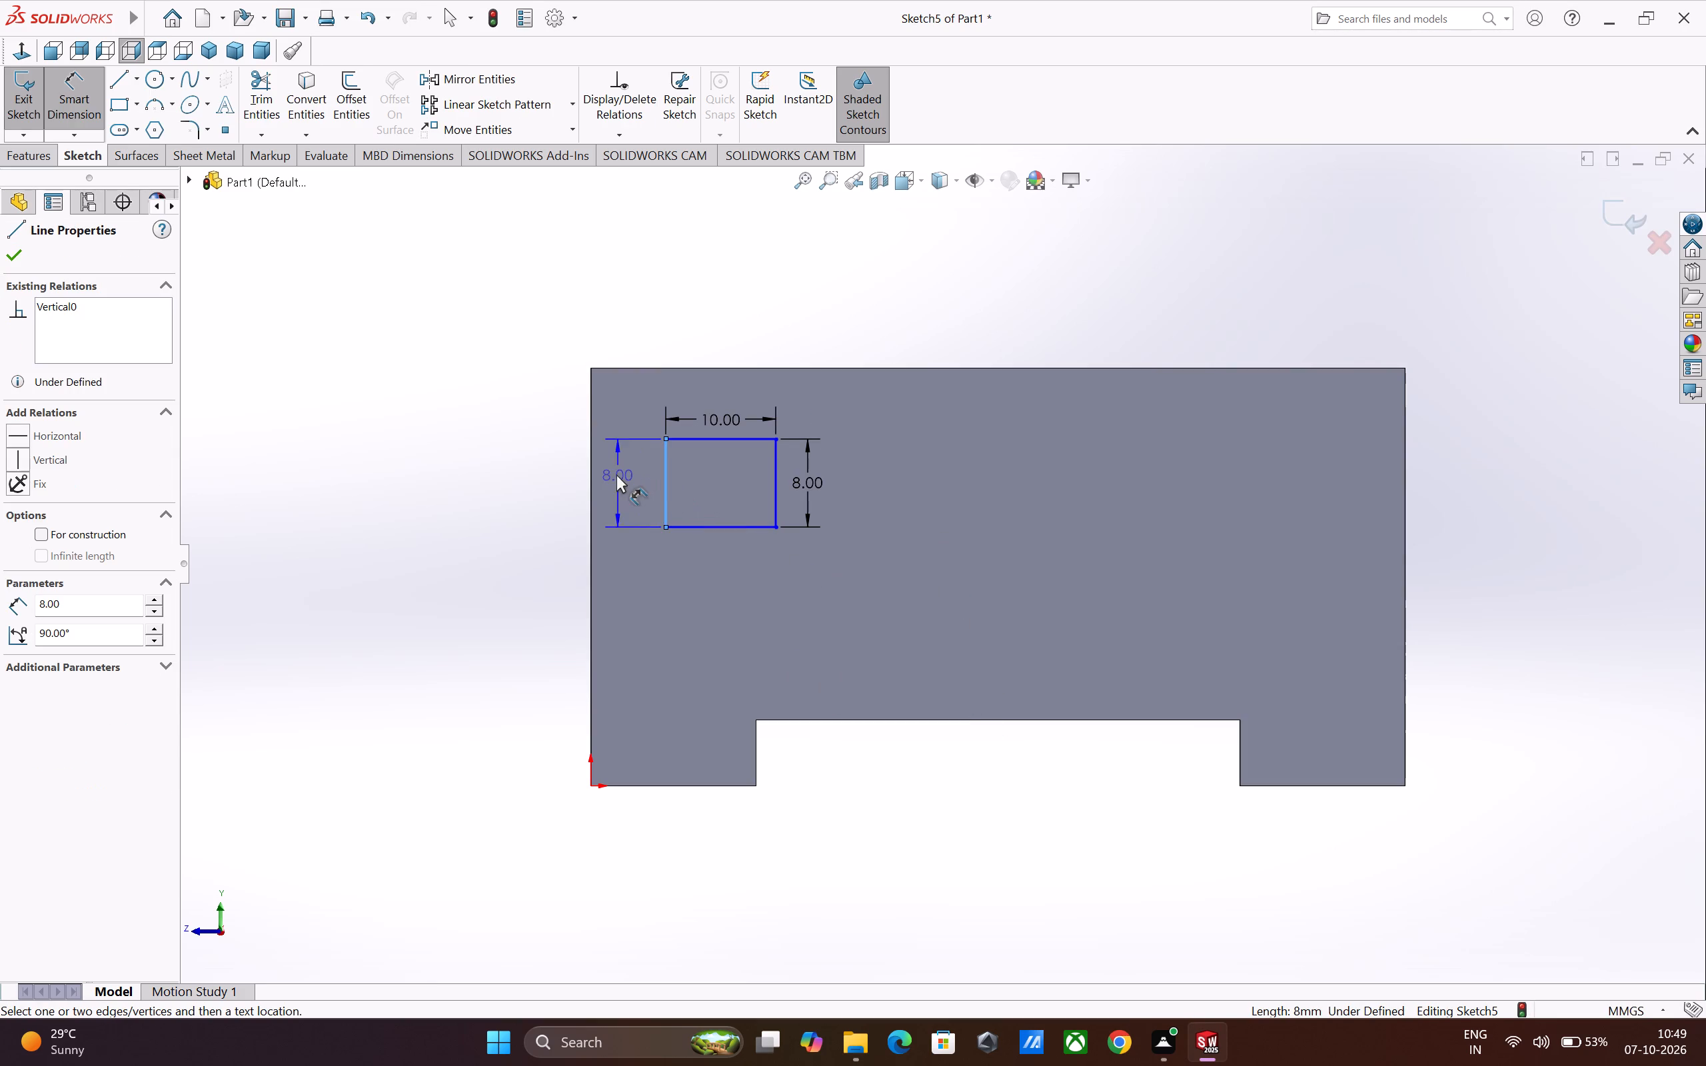
pyautogui.click(590, 474)
pyautogui.click(619, 331)
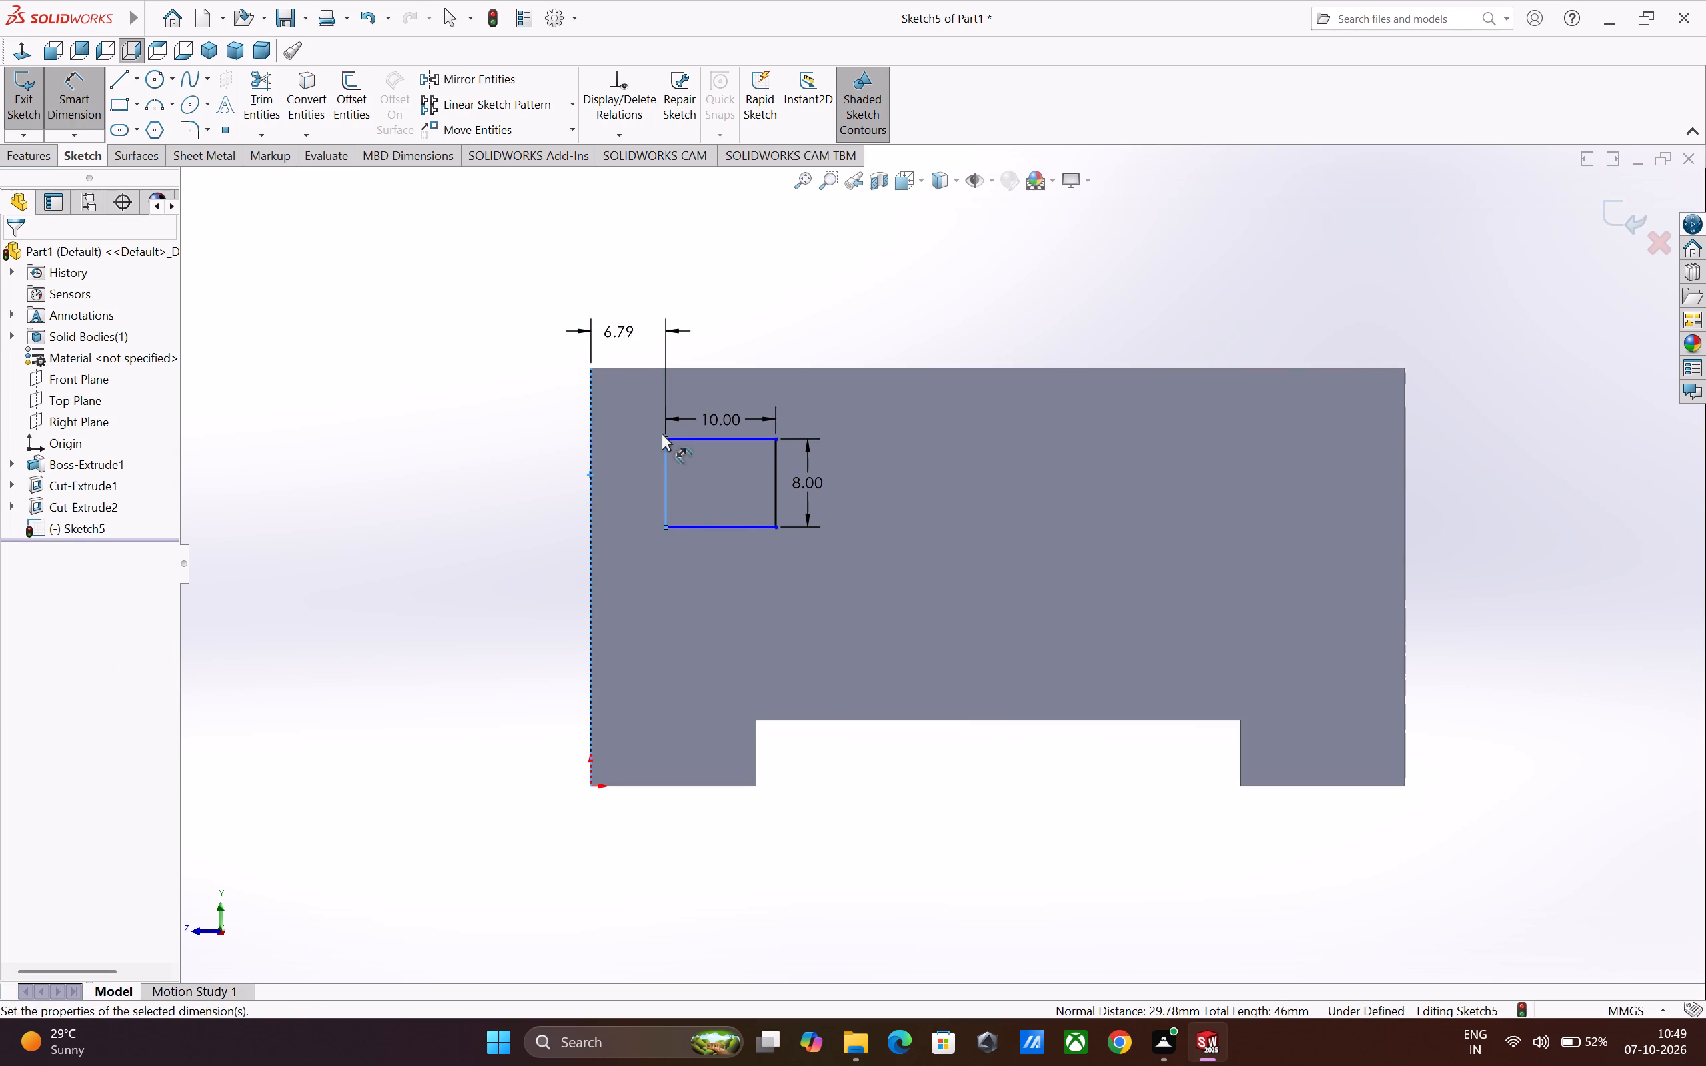
pyautogui.press('5')
pyautogui.press('Return')
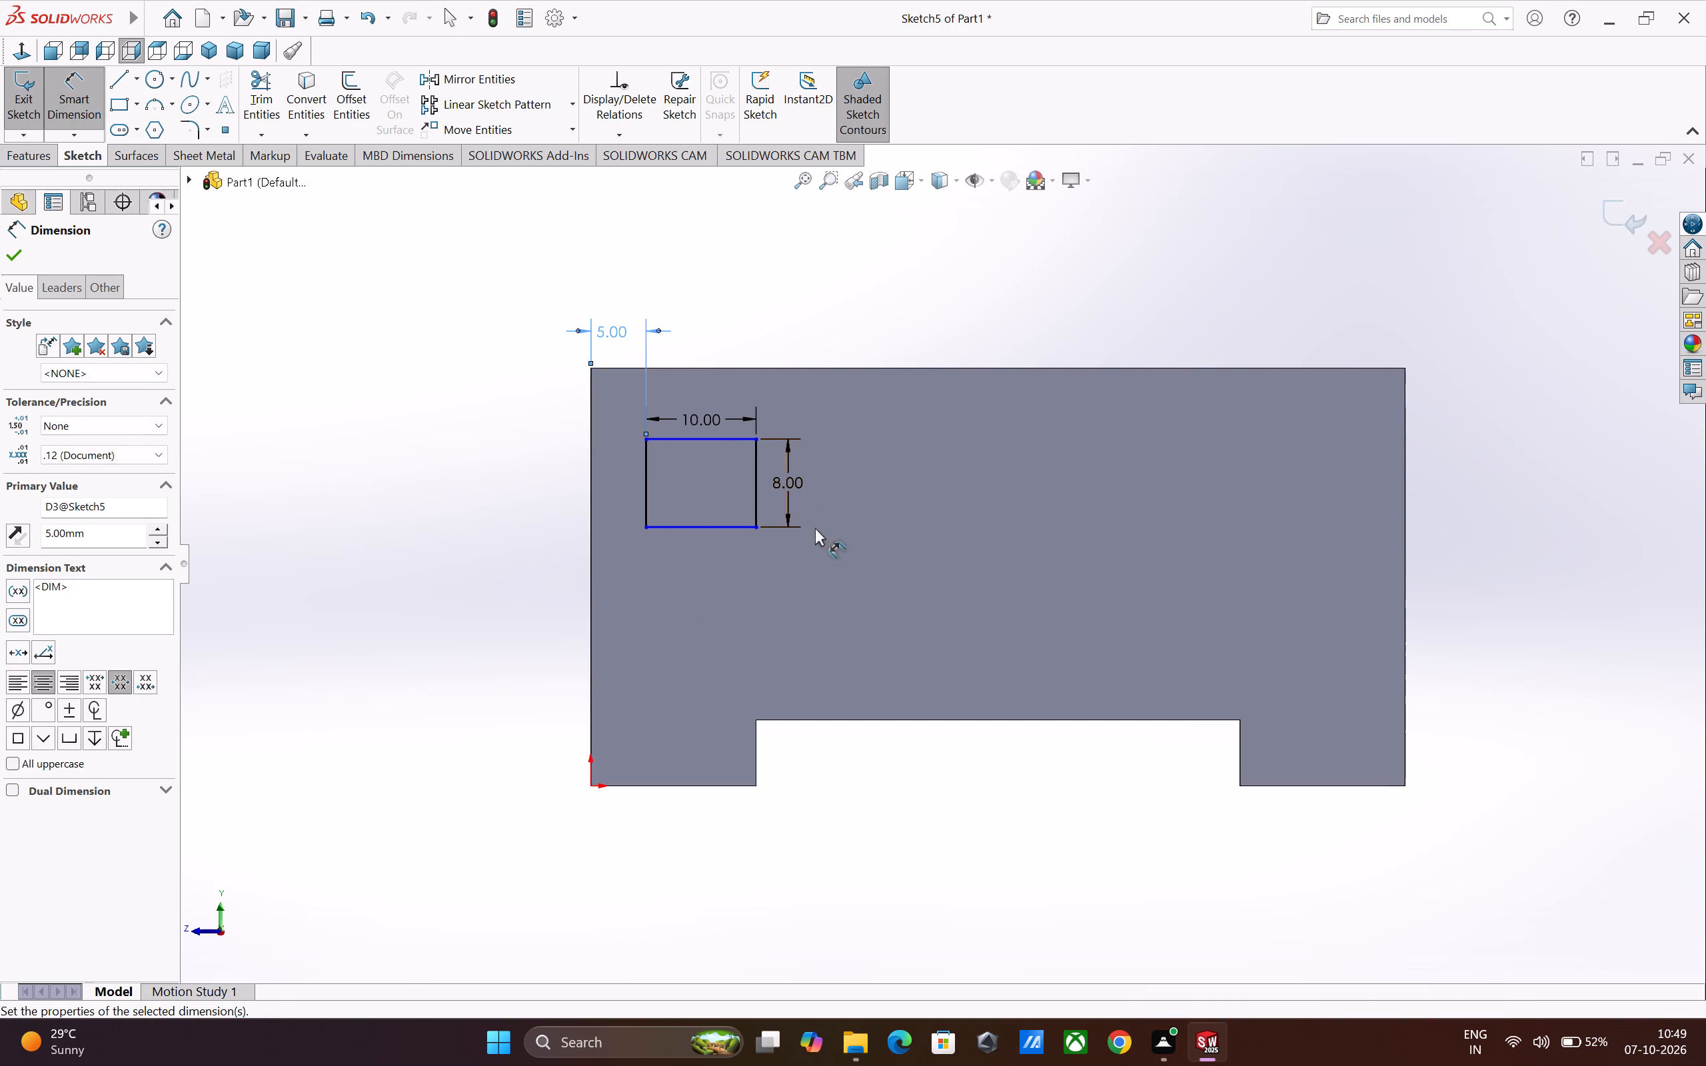
pyautogui.click(677, 434)
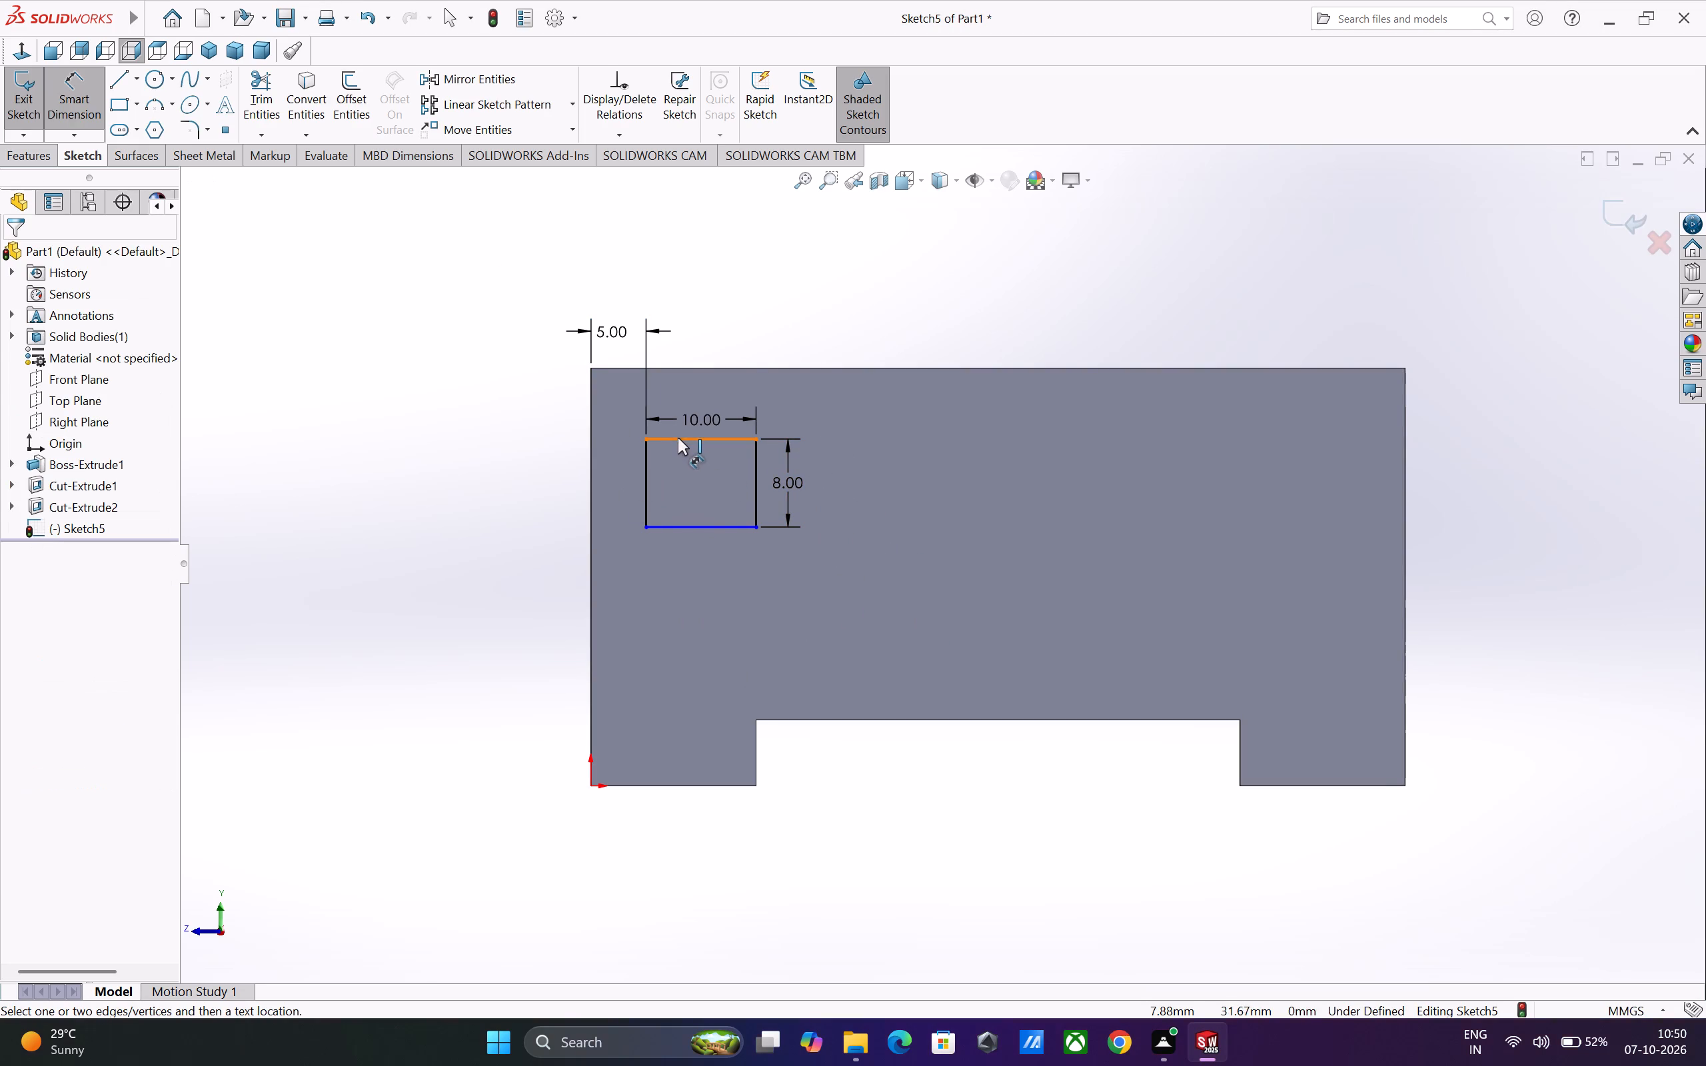
pyautogui.click(678, 438)
pyautogui.click(686, 367)
pyautogui.click(556, 399)
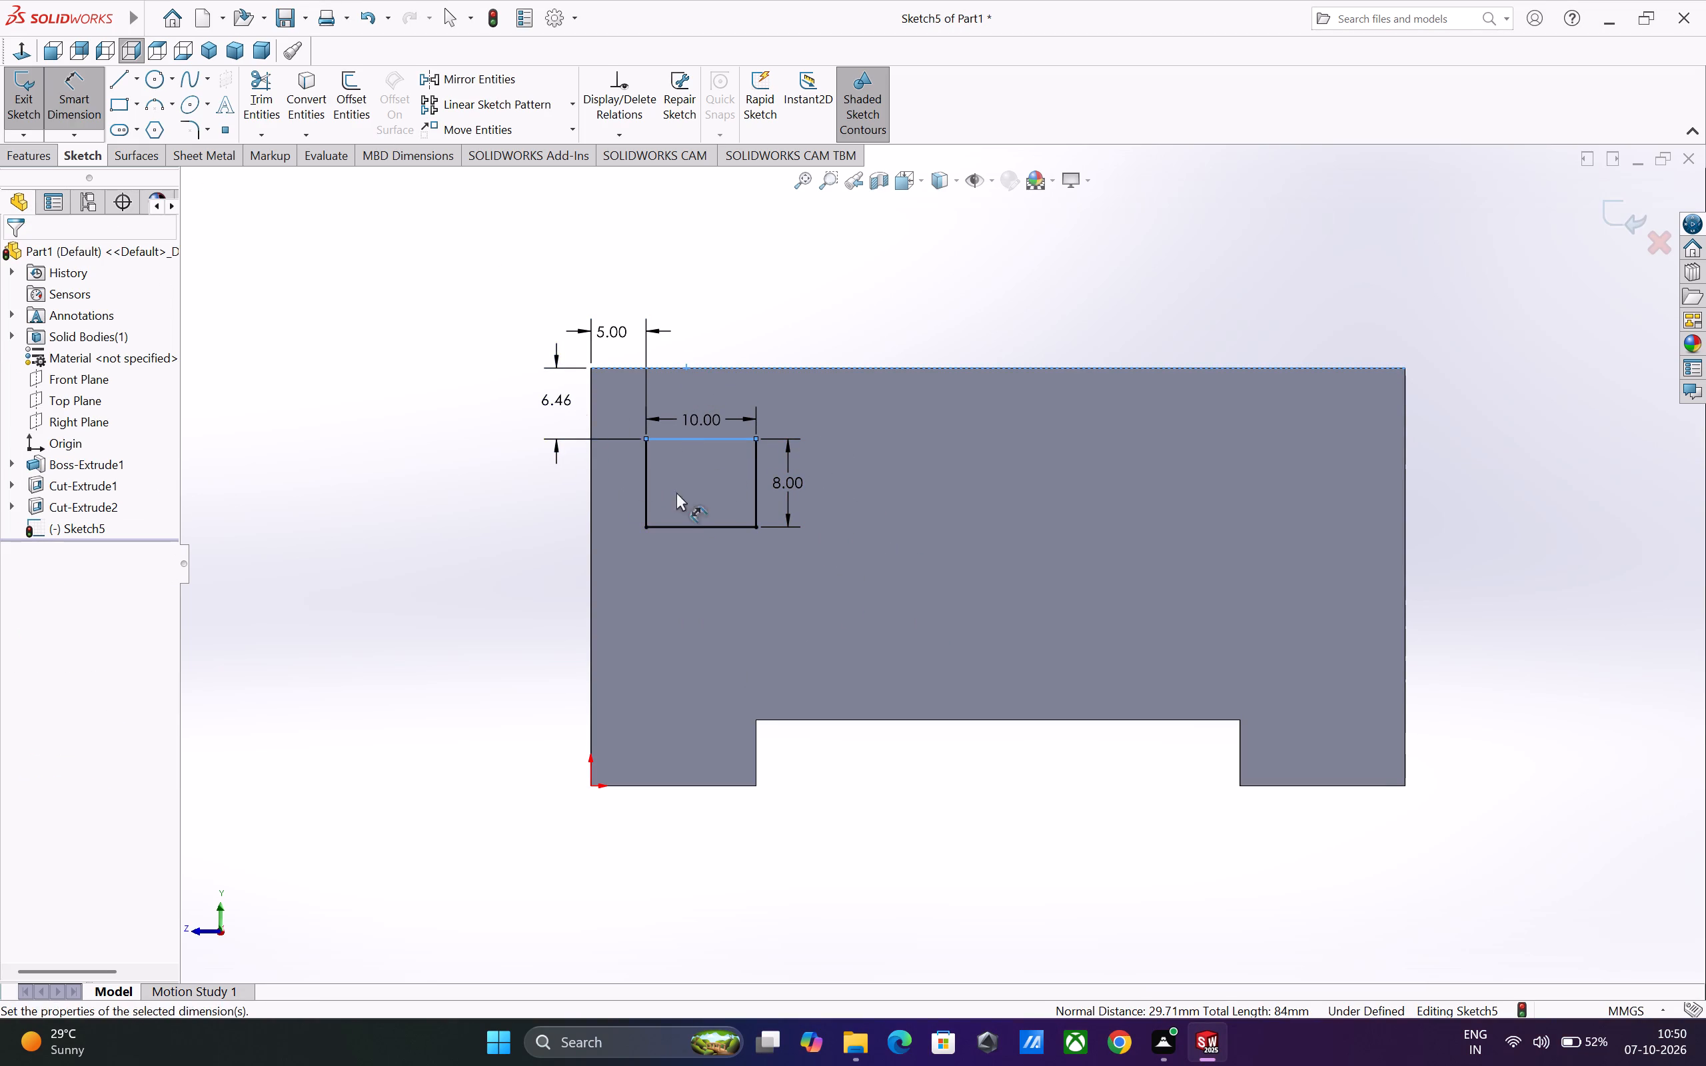
pyautogui.press('5')
pyautogui.press('Return')
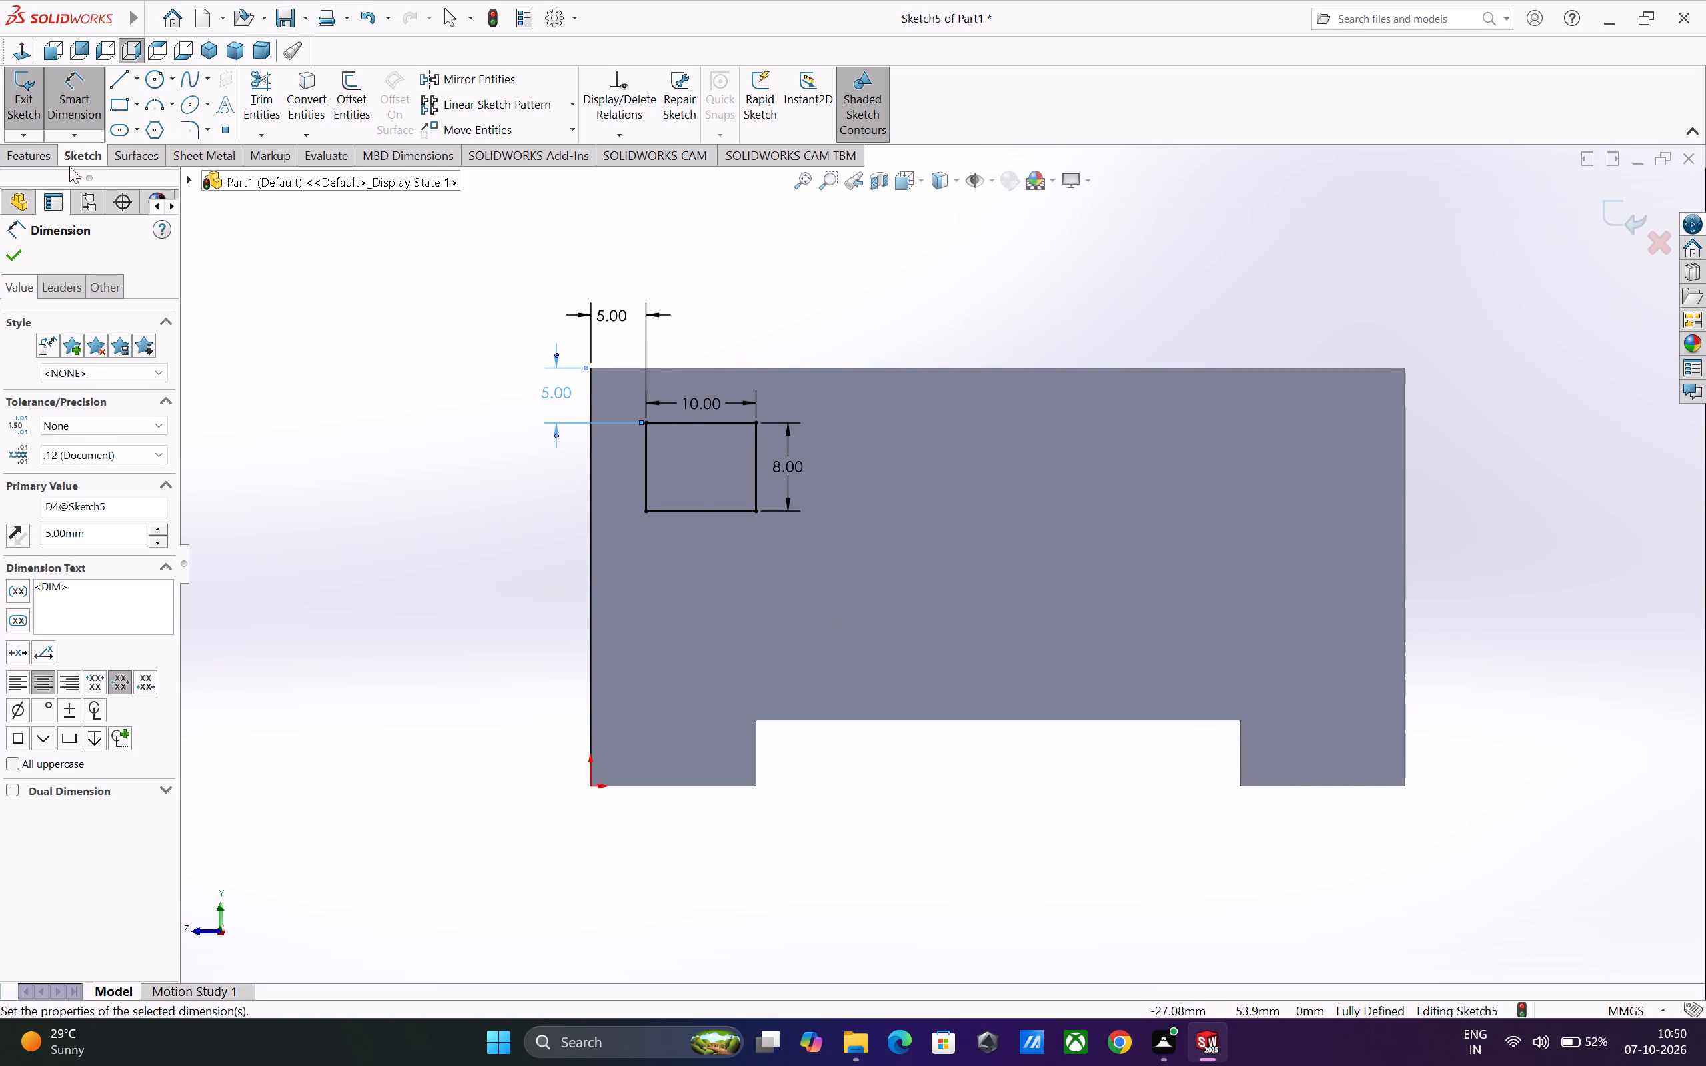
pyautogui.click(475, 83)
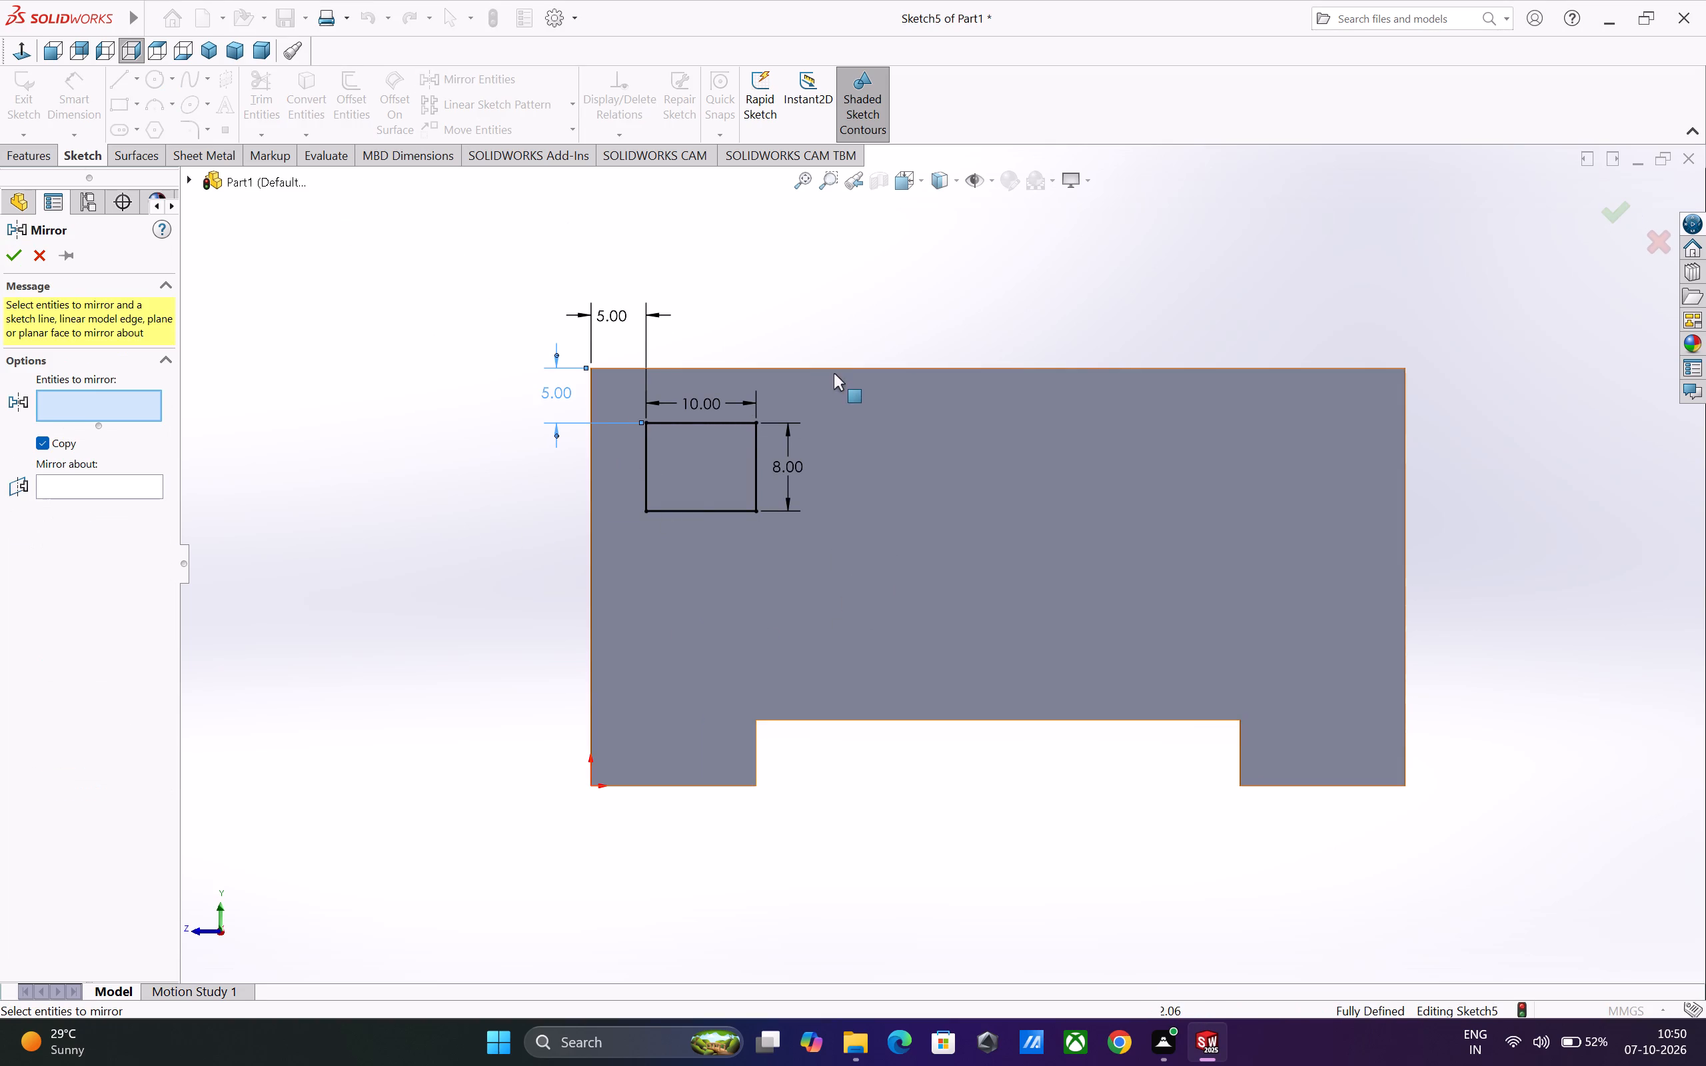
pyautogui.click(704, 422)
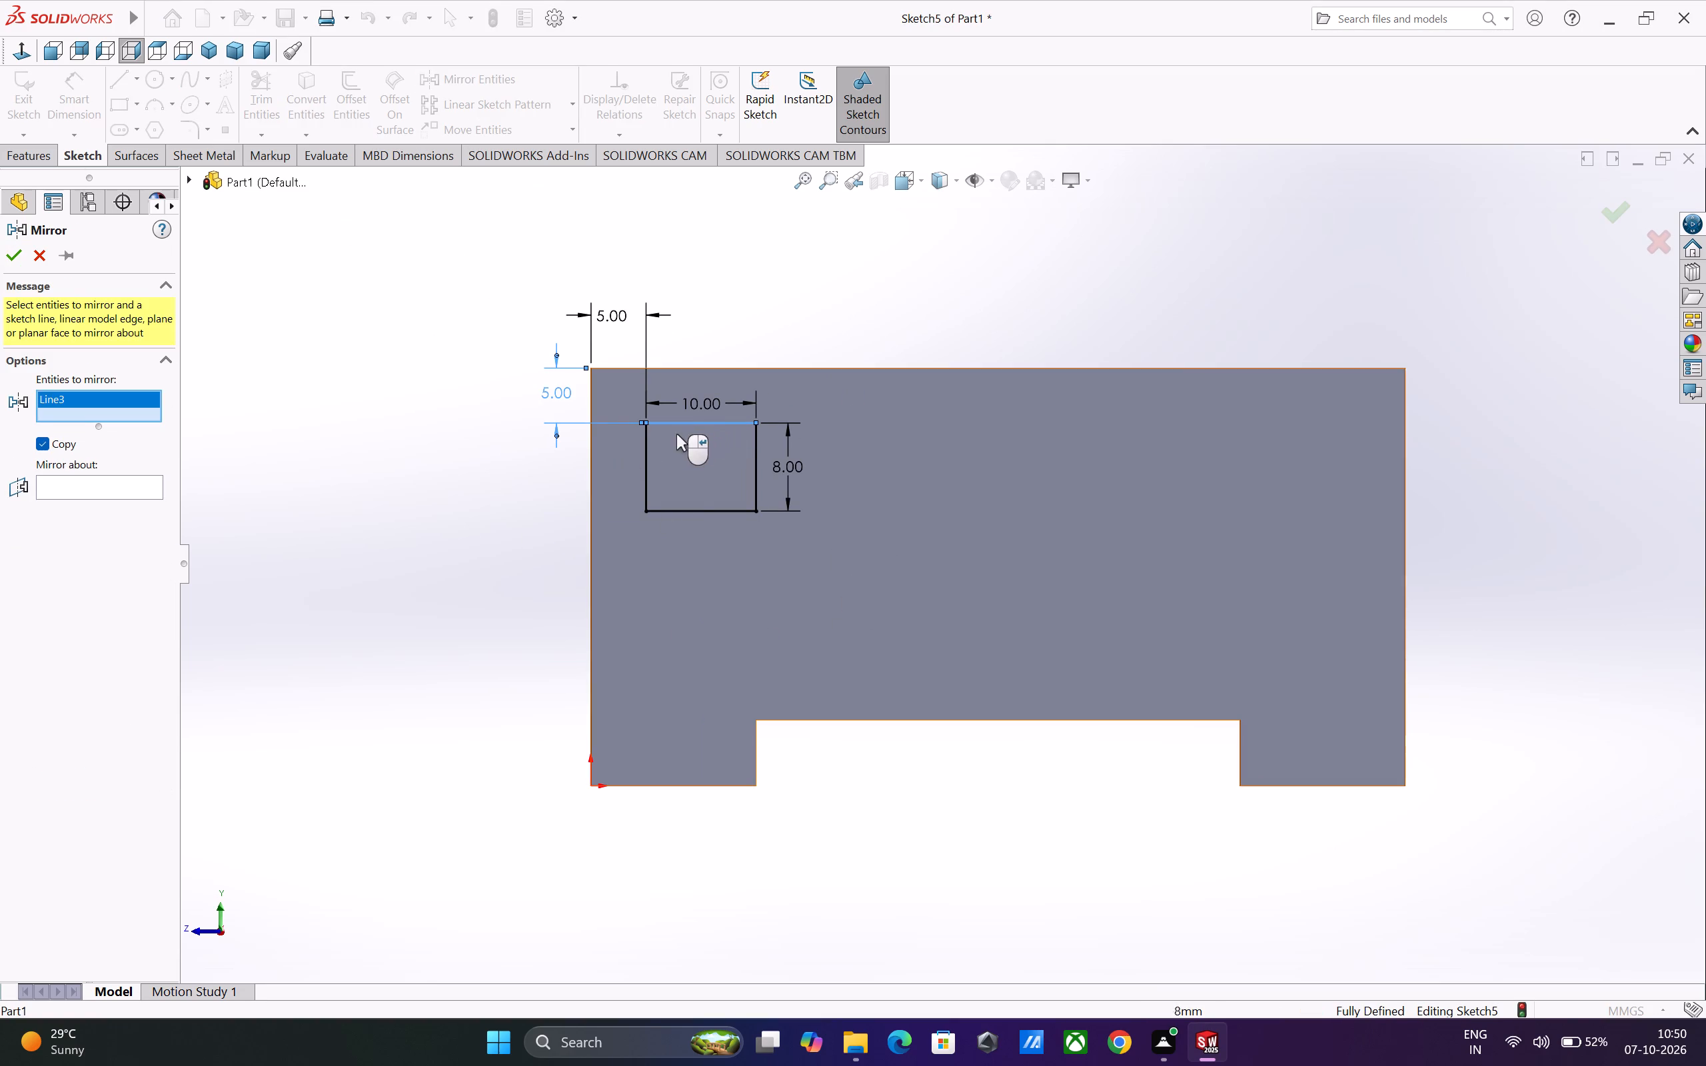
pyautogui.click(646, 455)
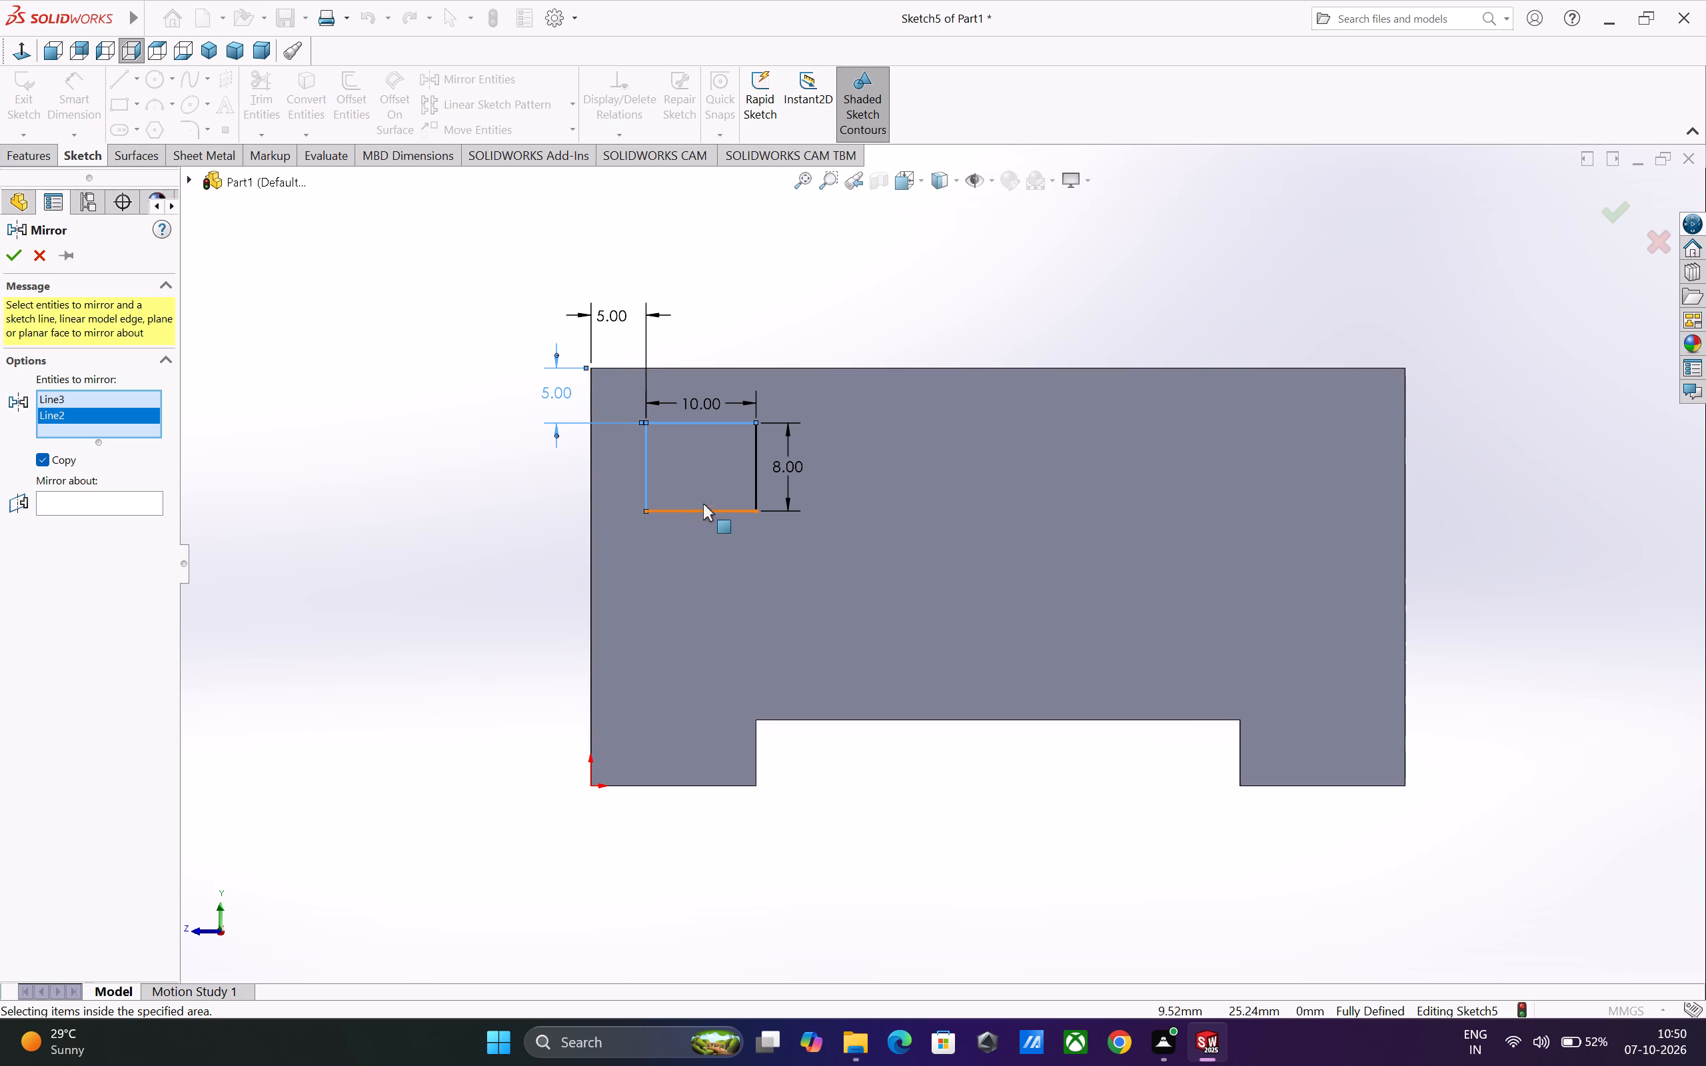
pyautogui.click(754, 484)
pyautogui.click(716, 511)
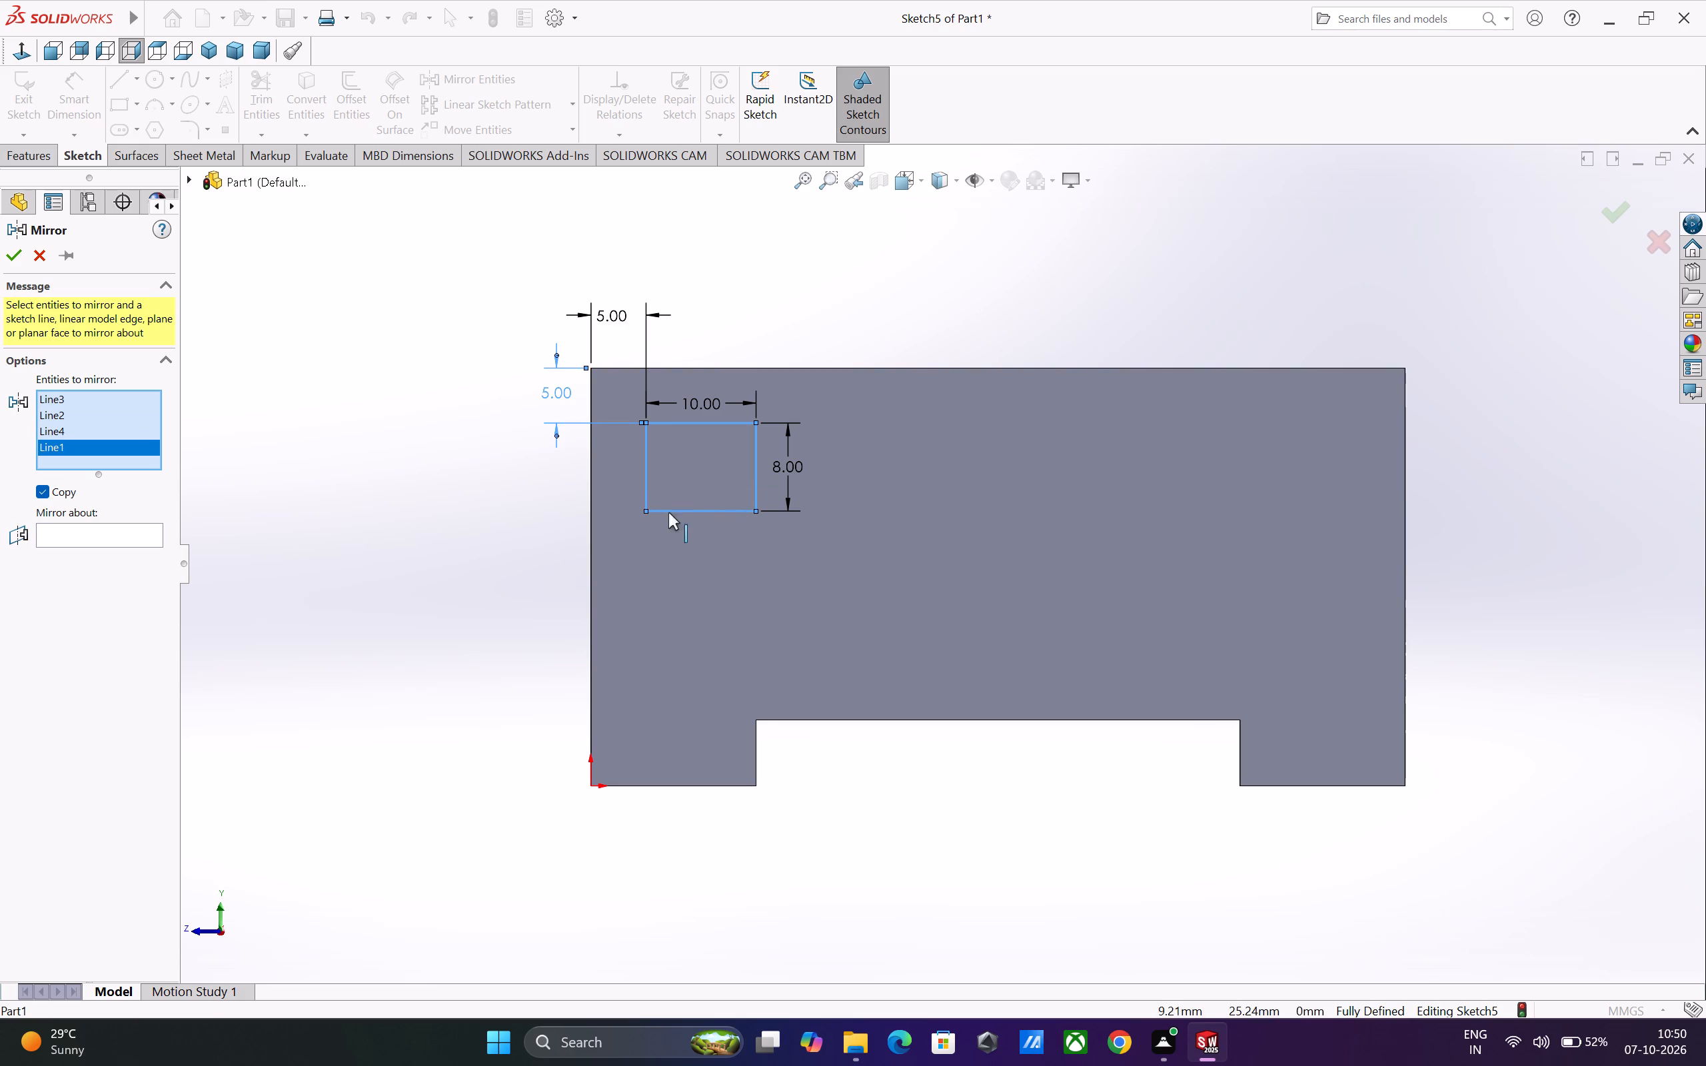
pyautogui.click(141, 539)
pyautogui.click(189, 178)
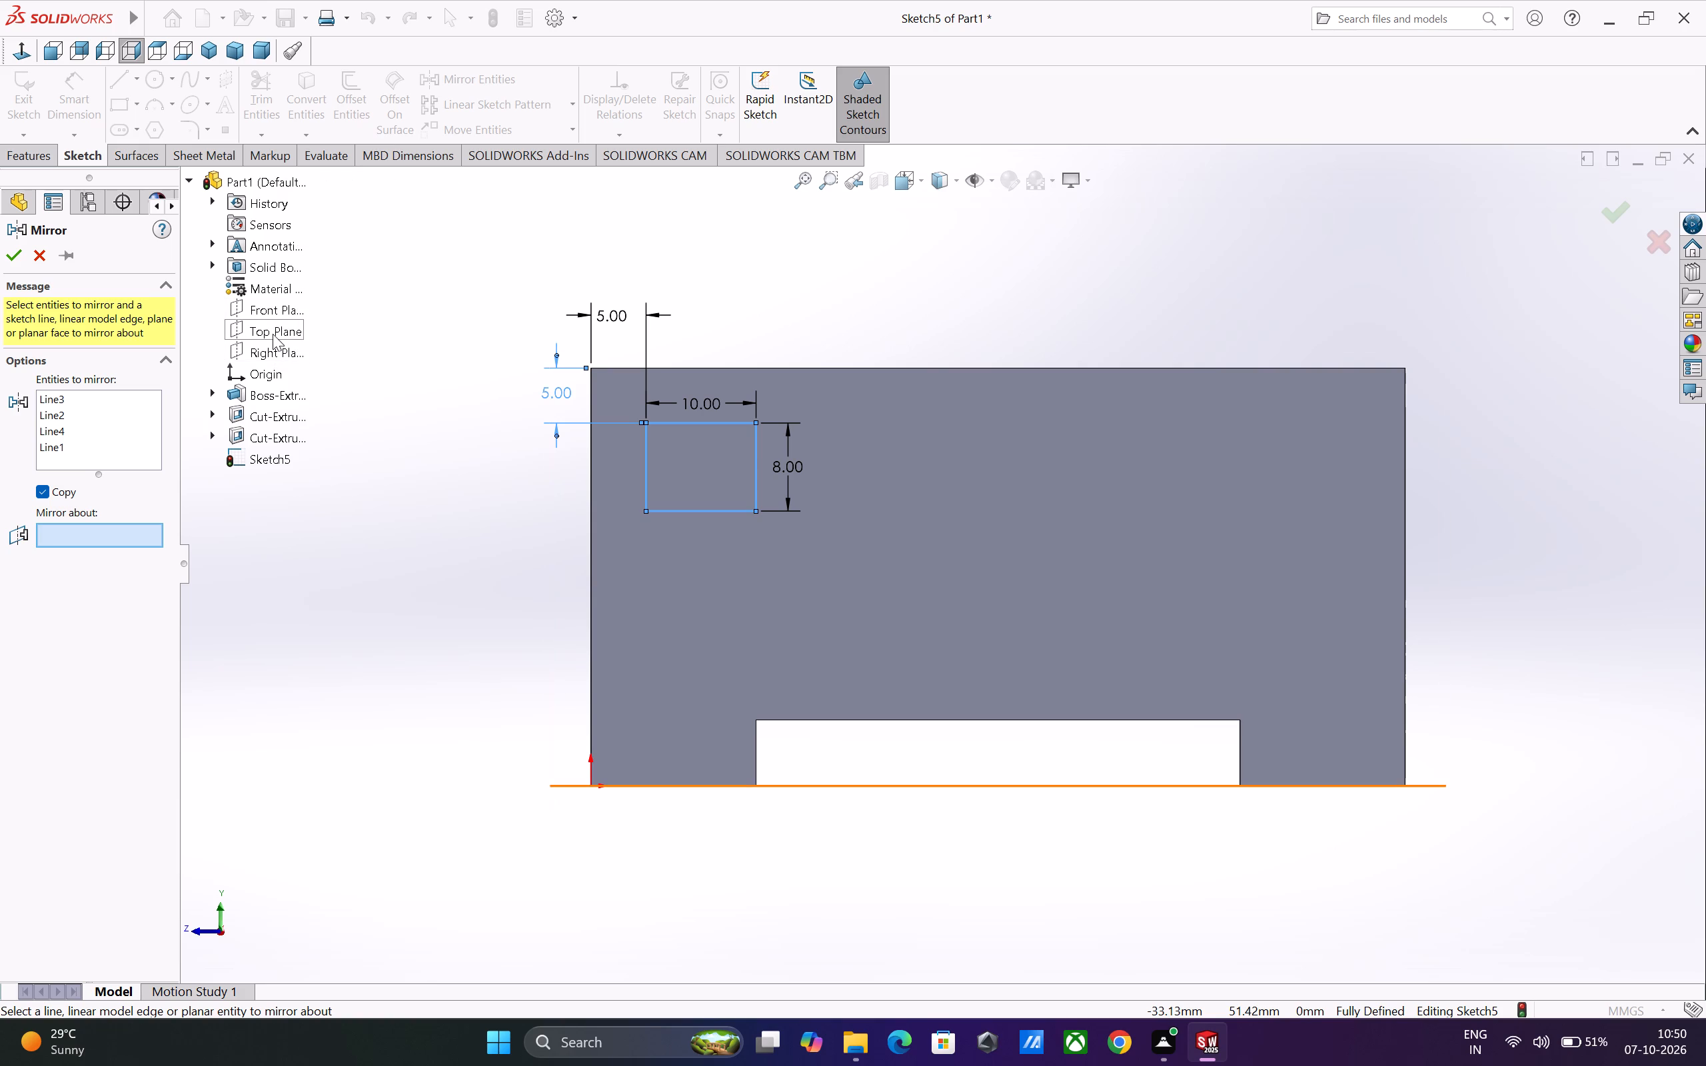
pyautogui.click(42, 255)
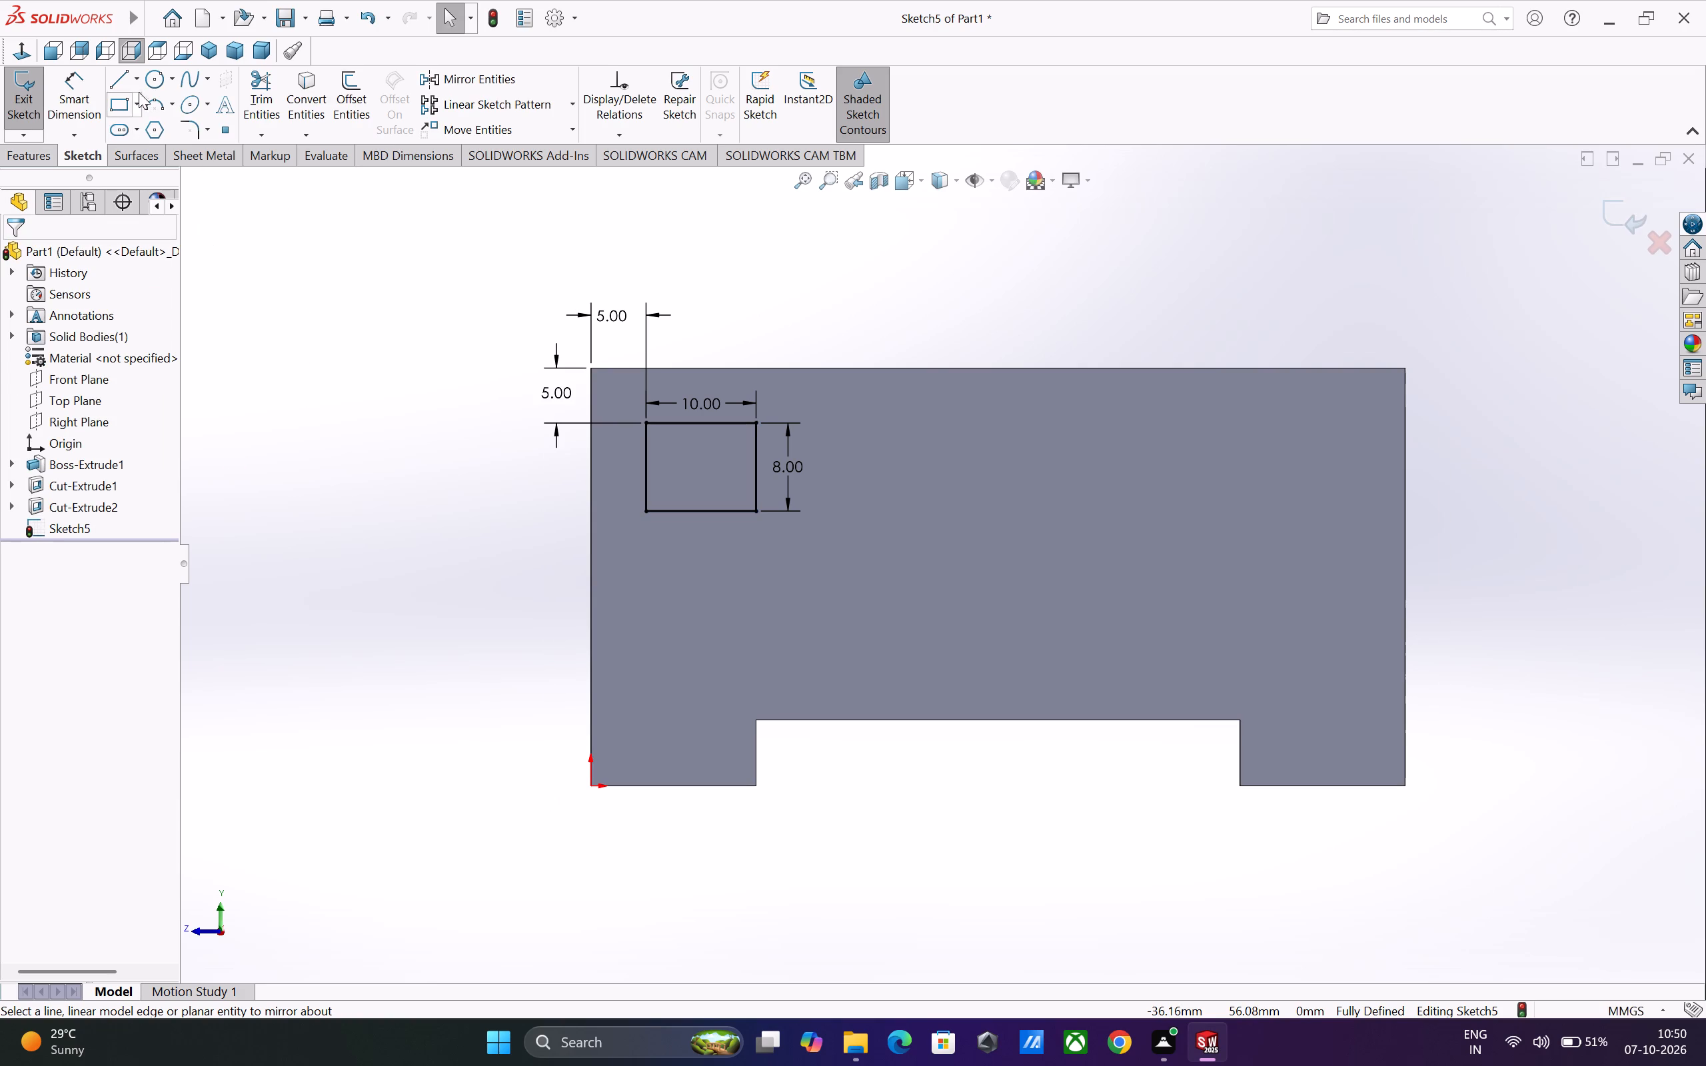
# Sketch a vertical centerline about 32 mm long from the top edge's midpoint down to the underside recess.
pyautogui.click(138, 83)
pyautogui.click(151, 133)
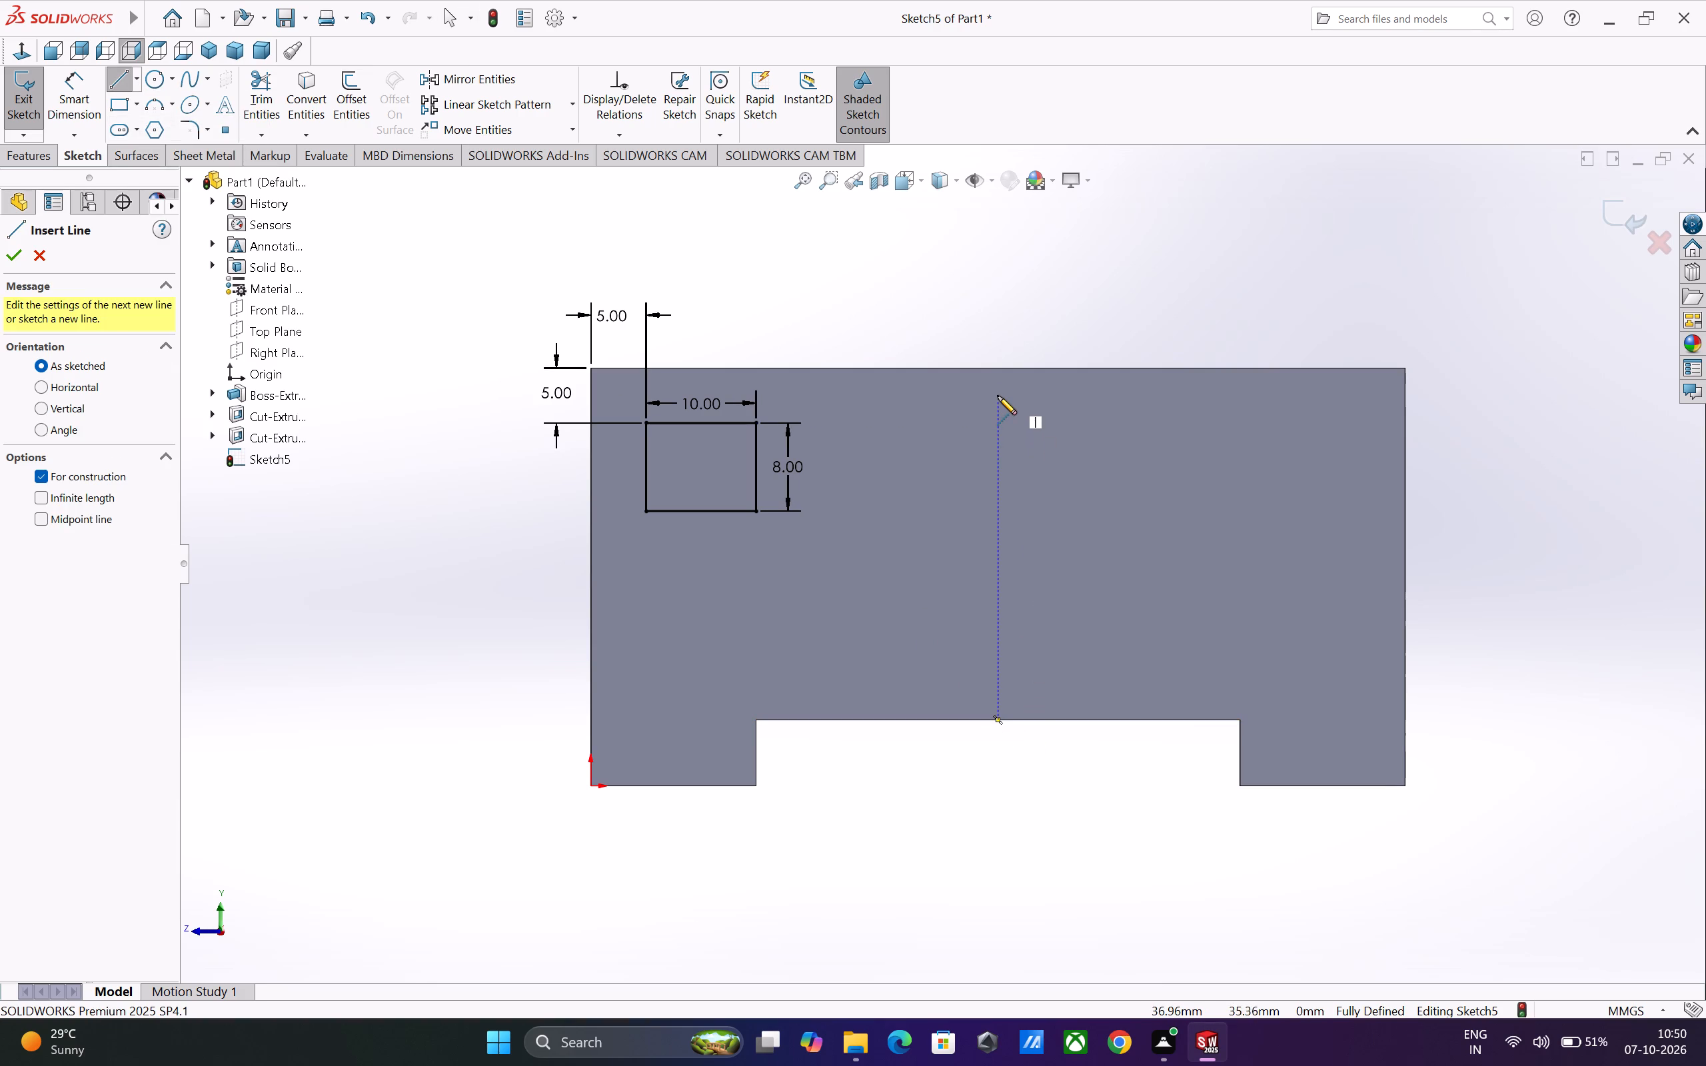
pyautogui.click(998, 366)
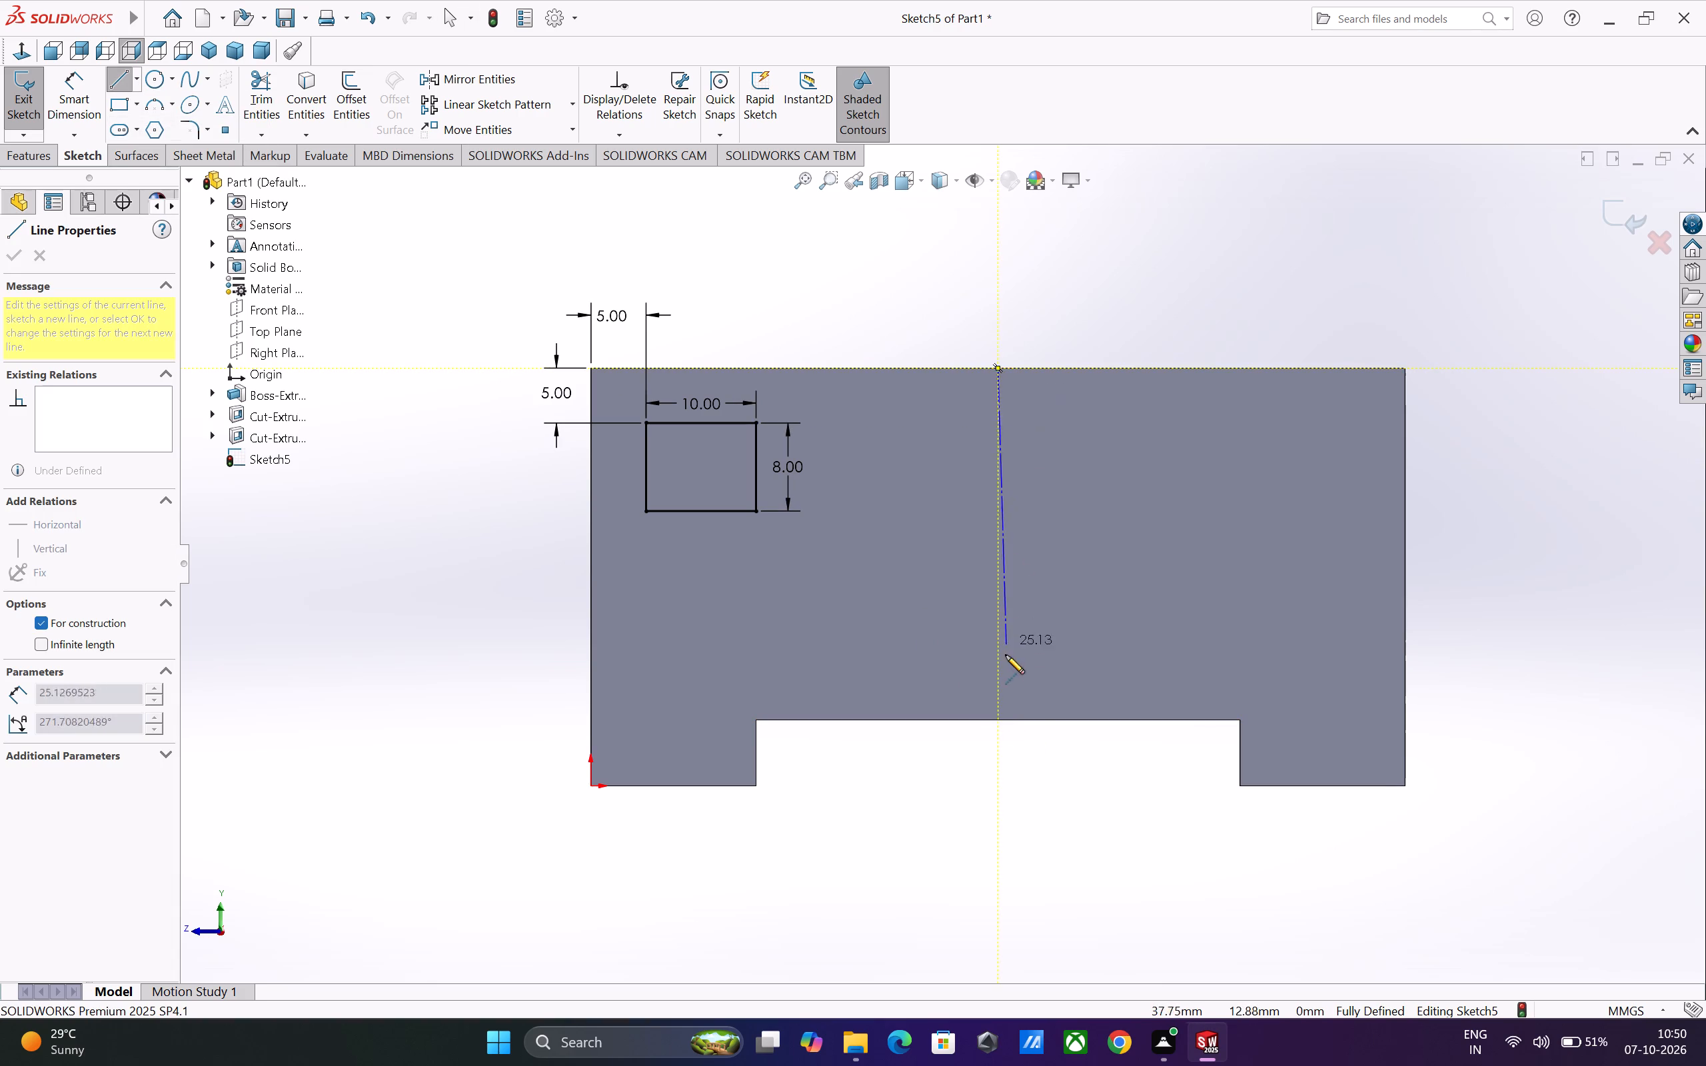
pyautogui.middleClick(999, 756)
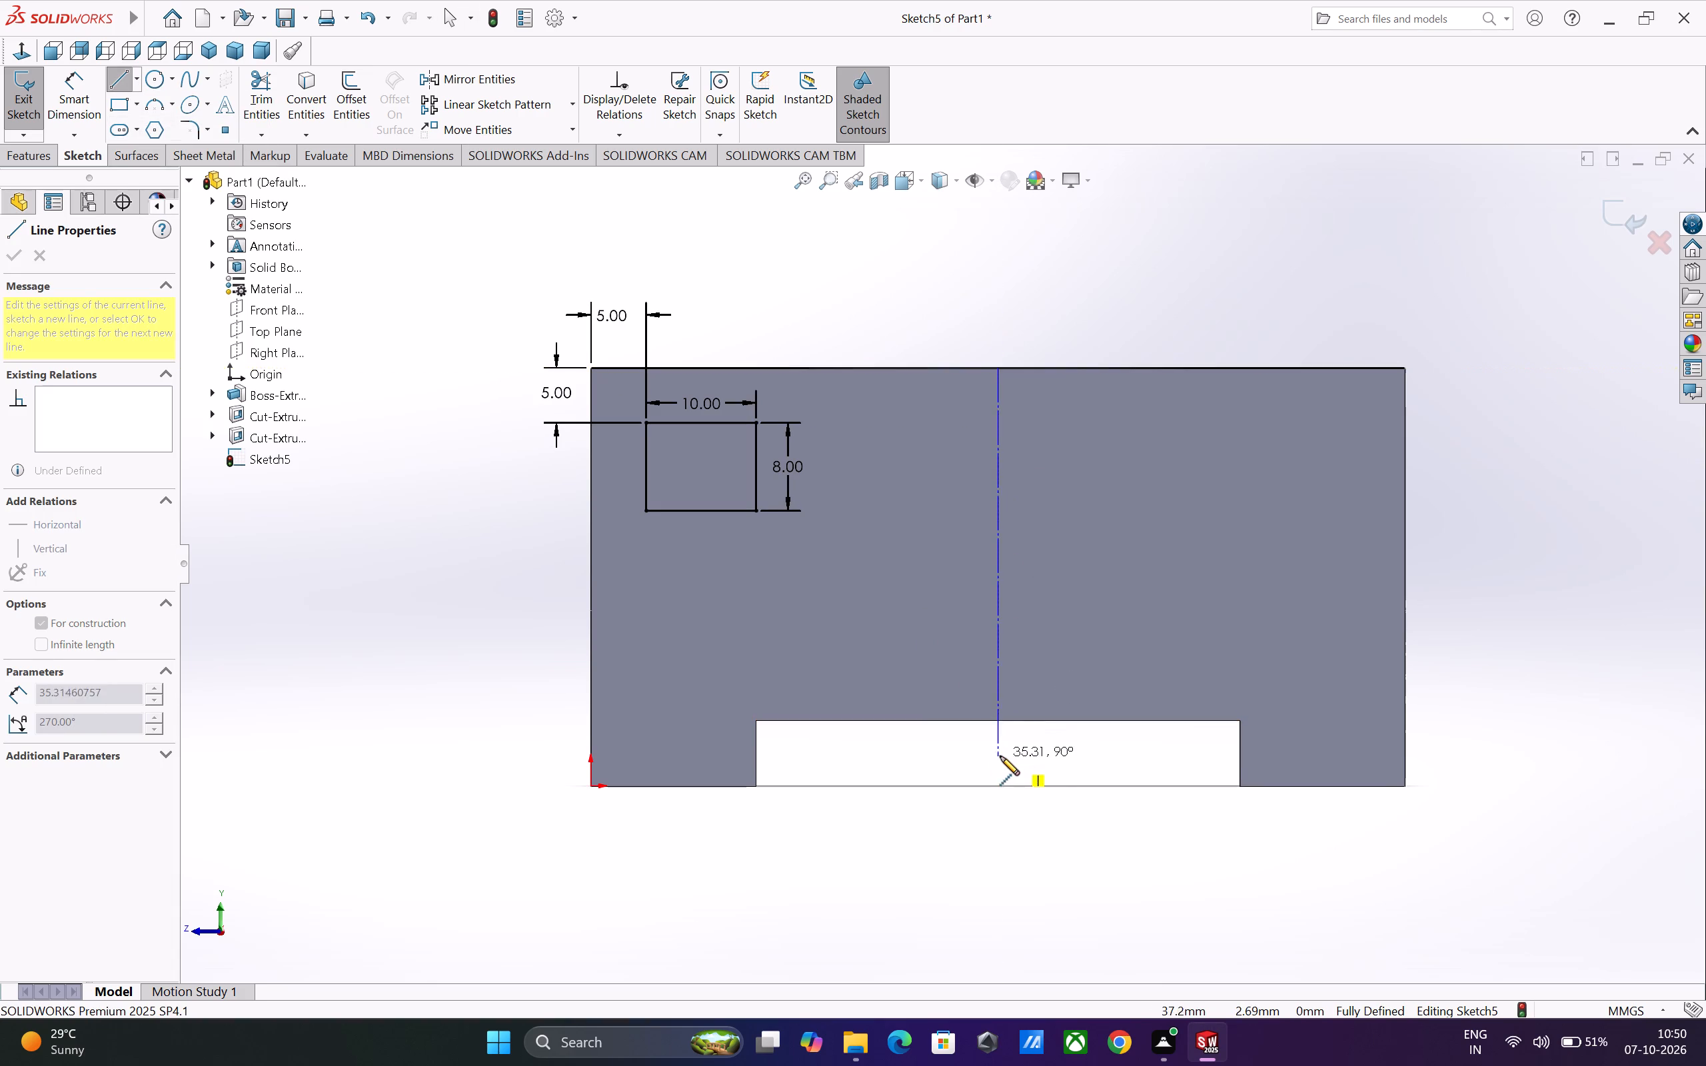
pyautogui.click(1000, 723)
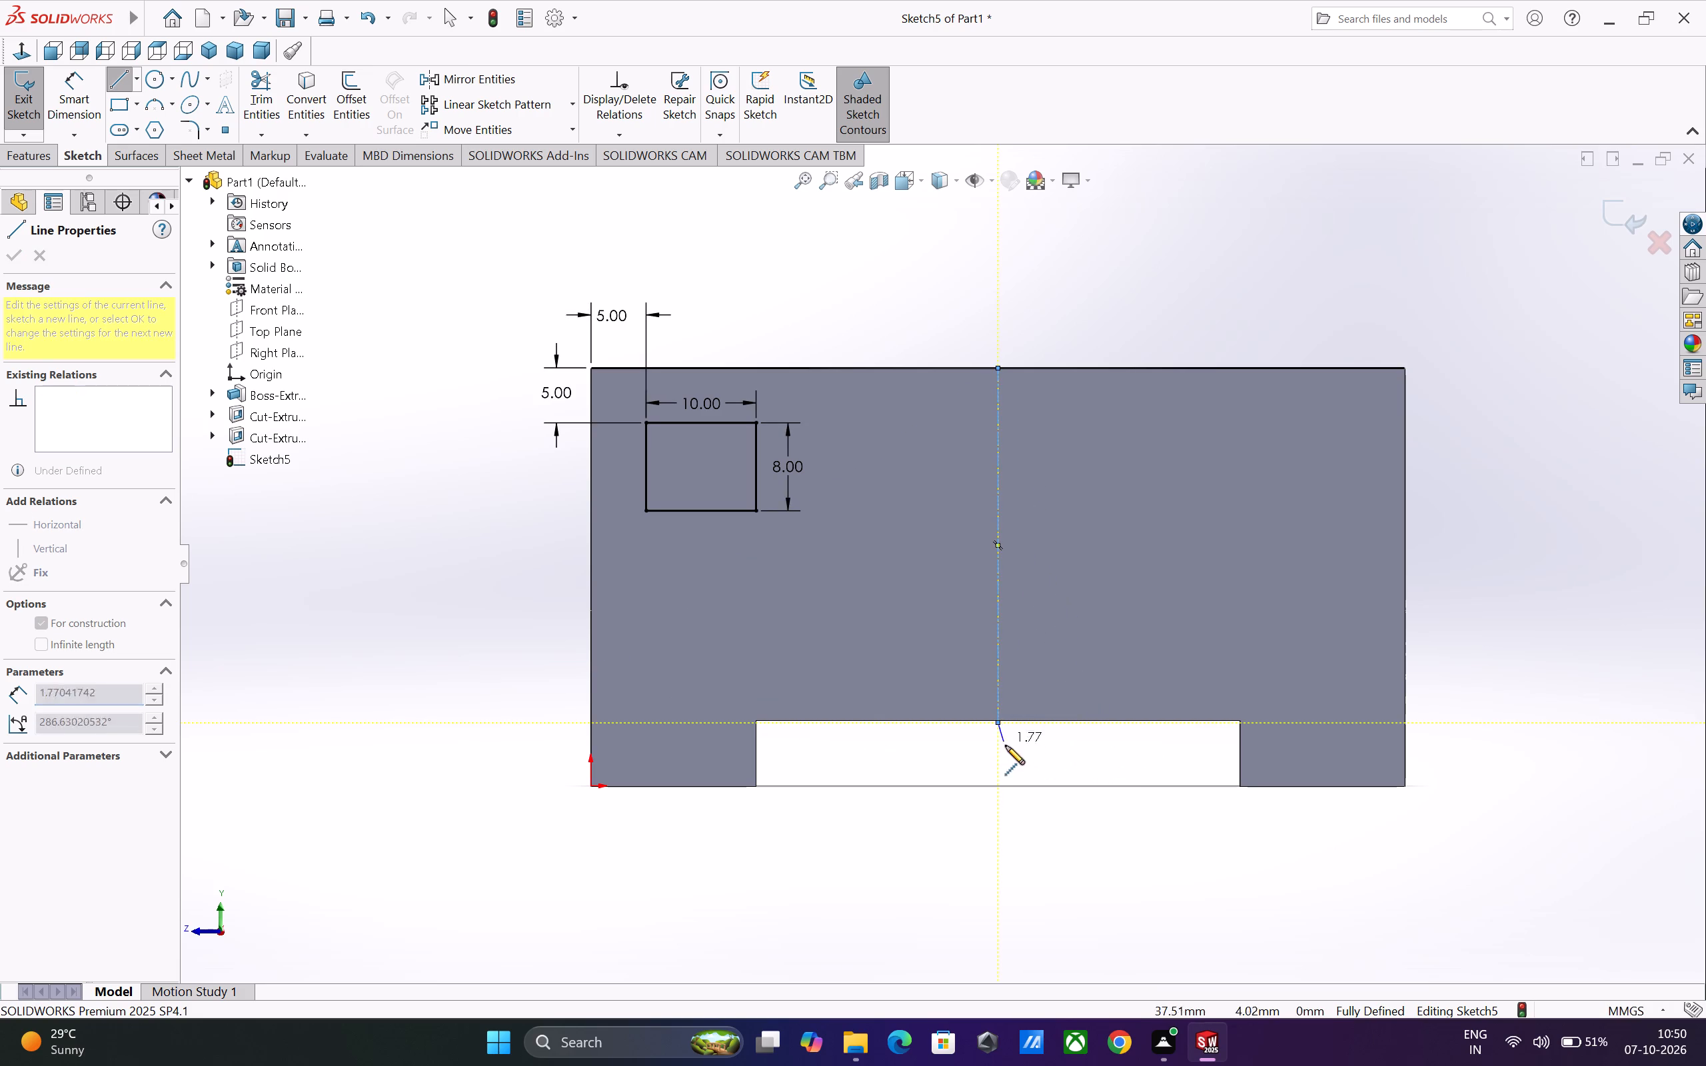
pyautogui.press('Escape')
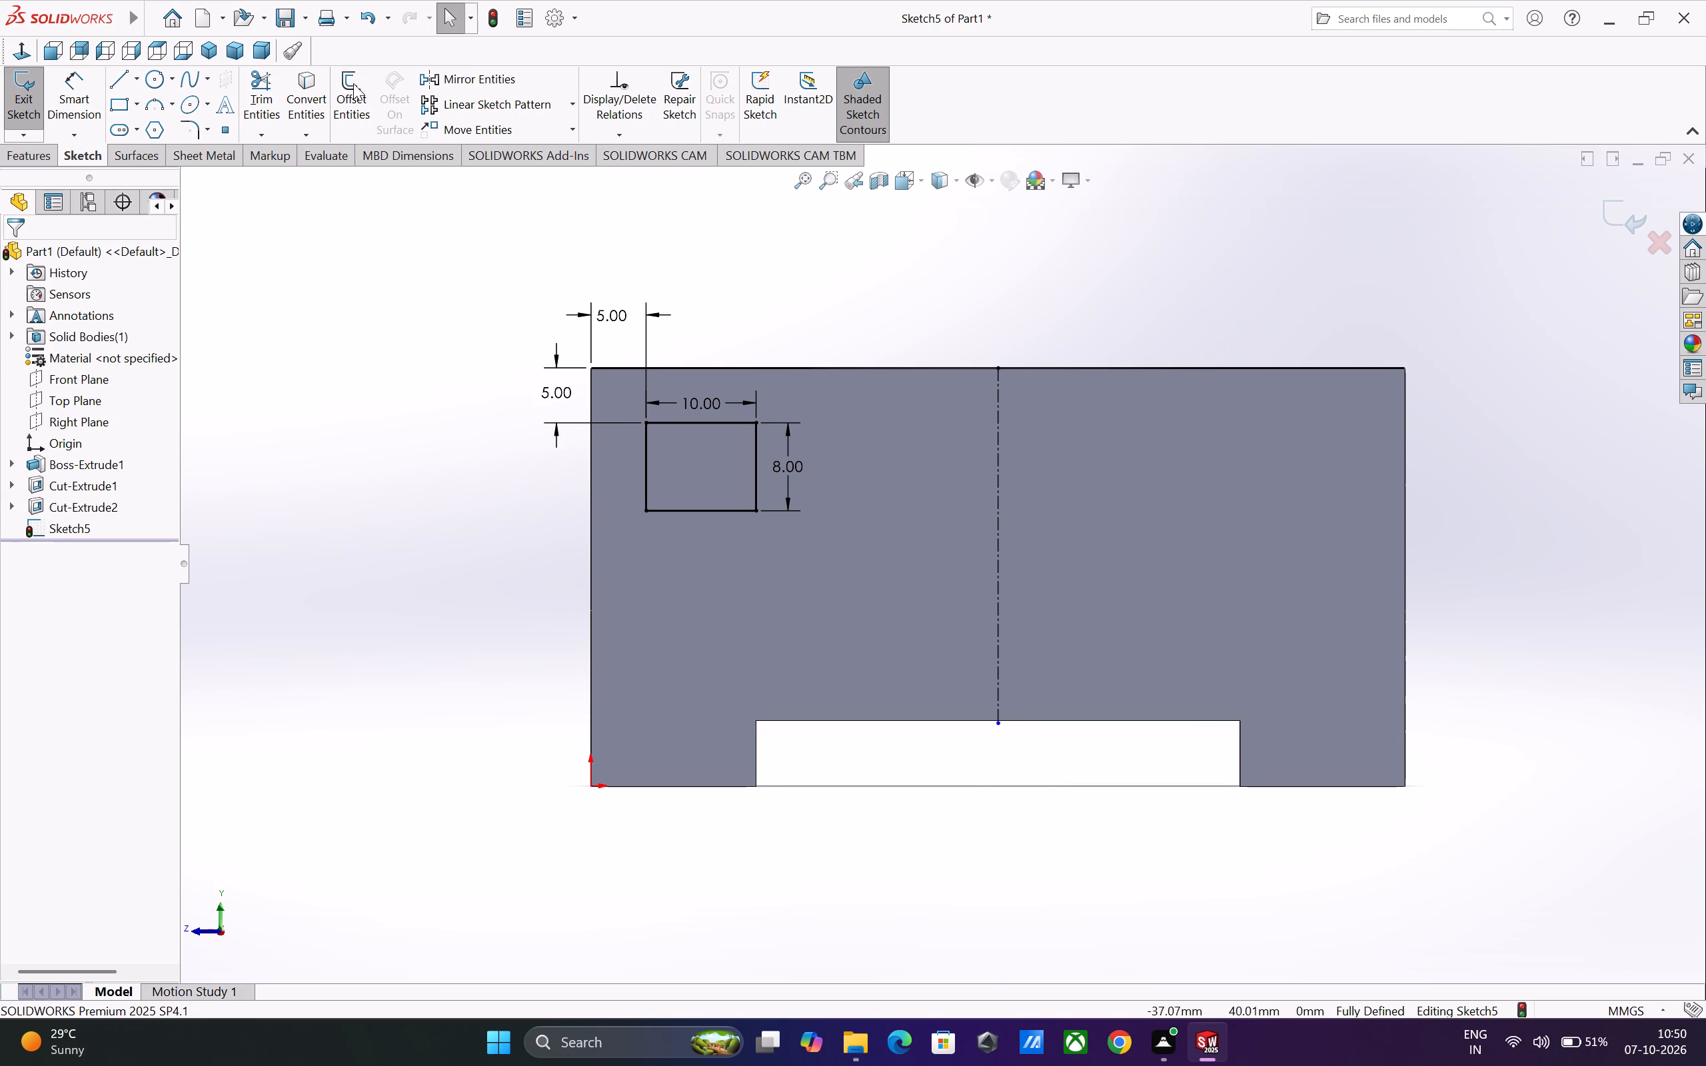
# Mirror the four lines of the 10 by 8 mm rectangle about the vertical centerline, keeping the original.
pyautogui.click(462, 85)
pyautogui.moveTo(763, 538); pyautogui.dragTo(756, 536)
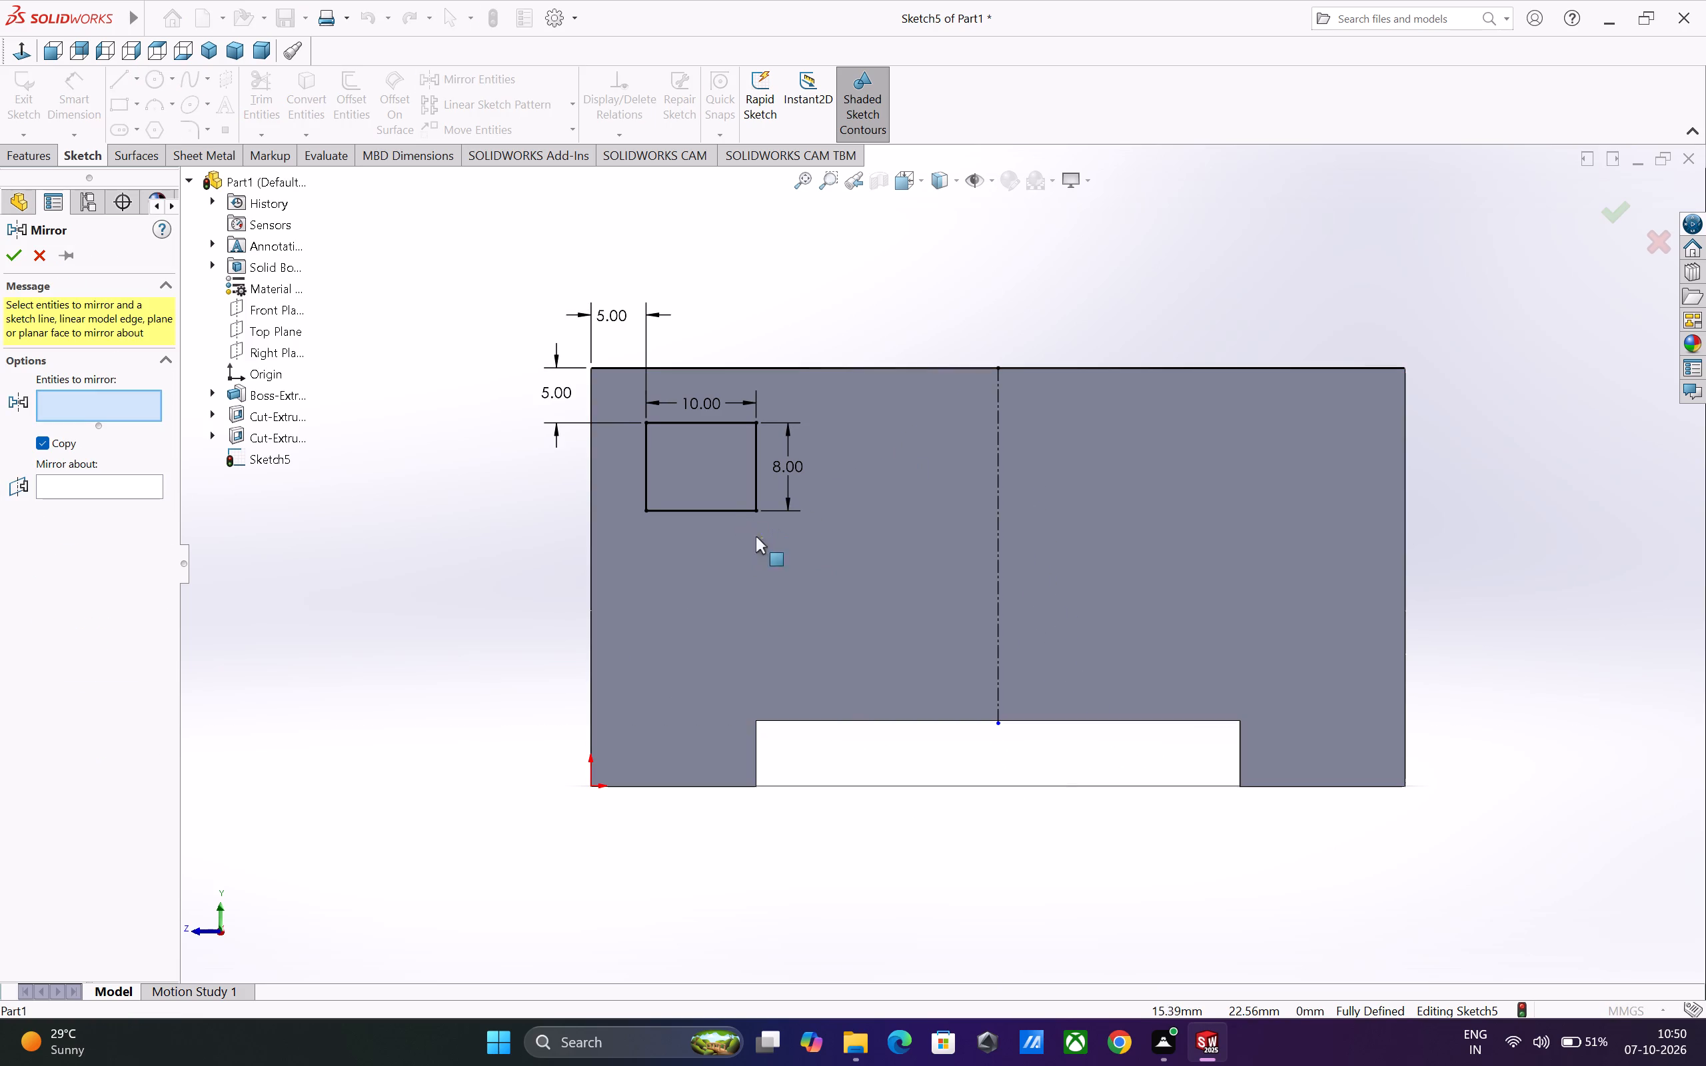
pyautogui.moveTo(756, 536); pyautogui.dragTo(637, 406)
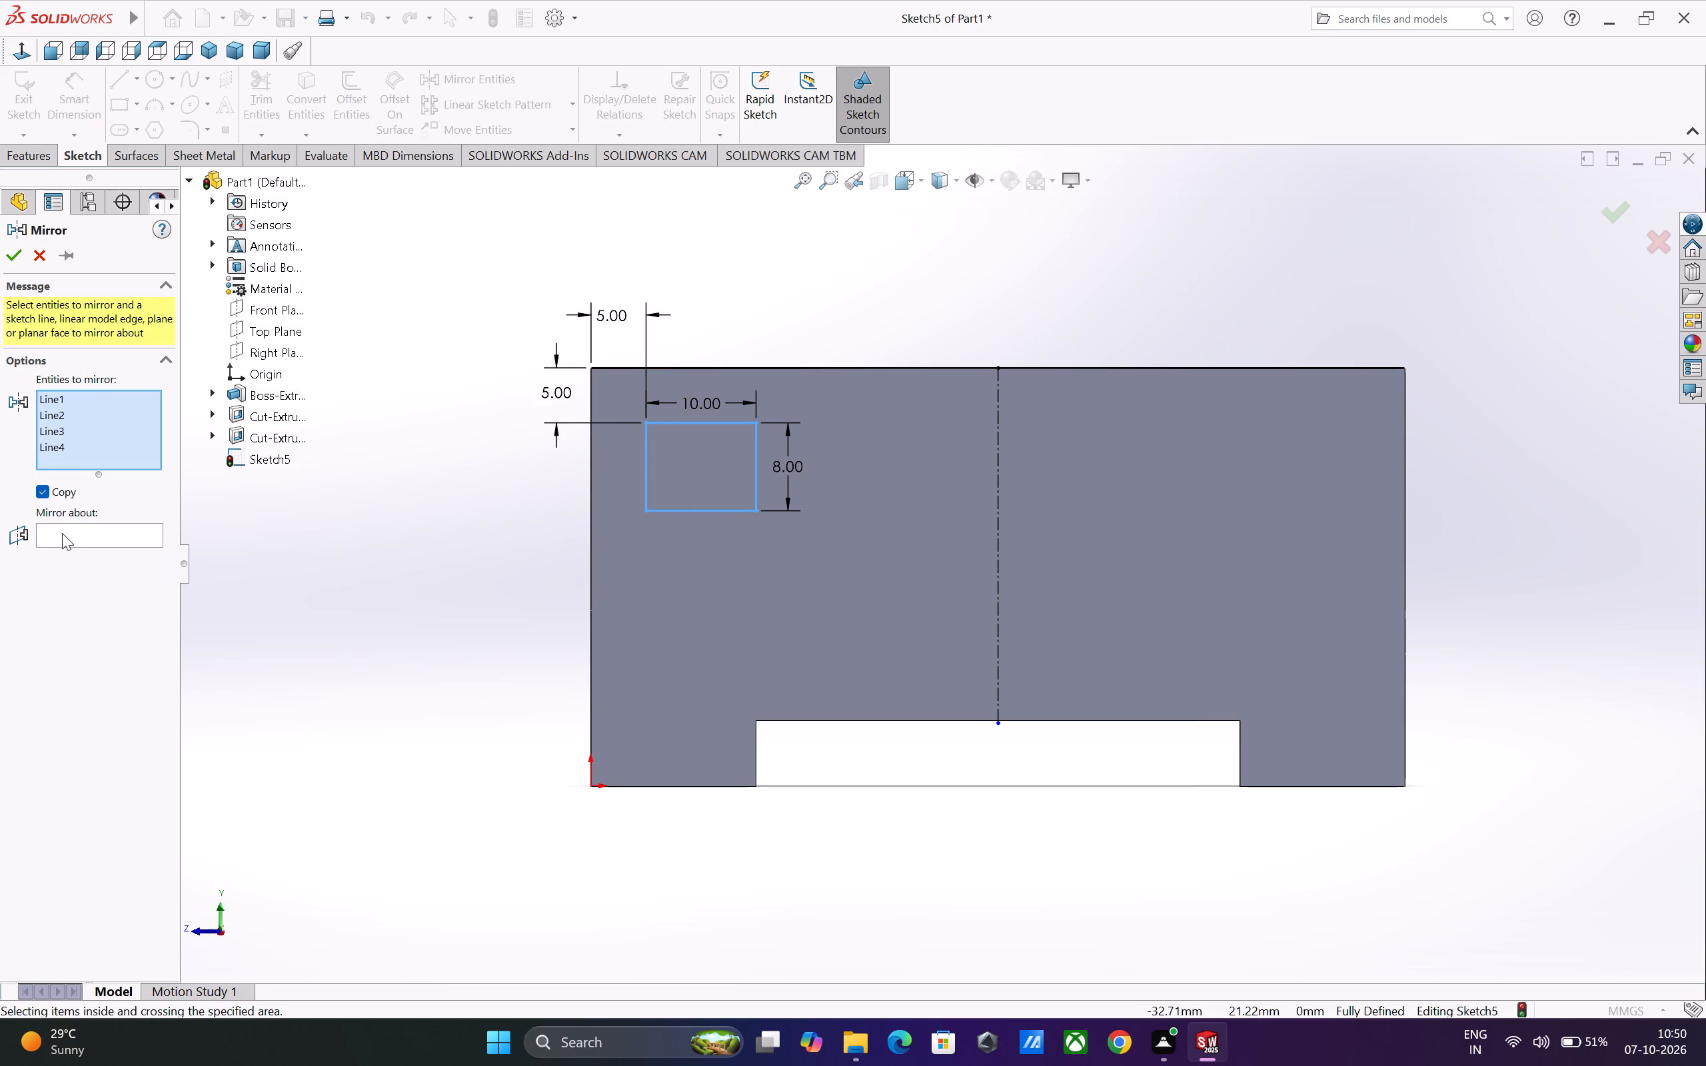
pyautogui.click(71, 532)
pyautogui.click(998, 616)
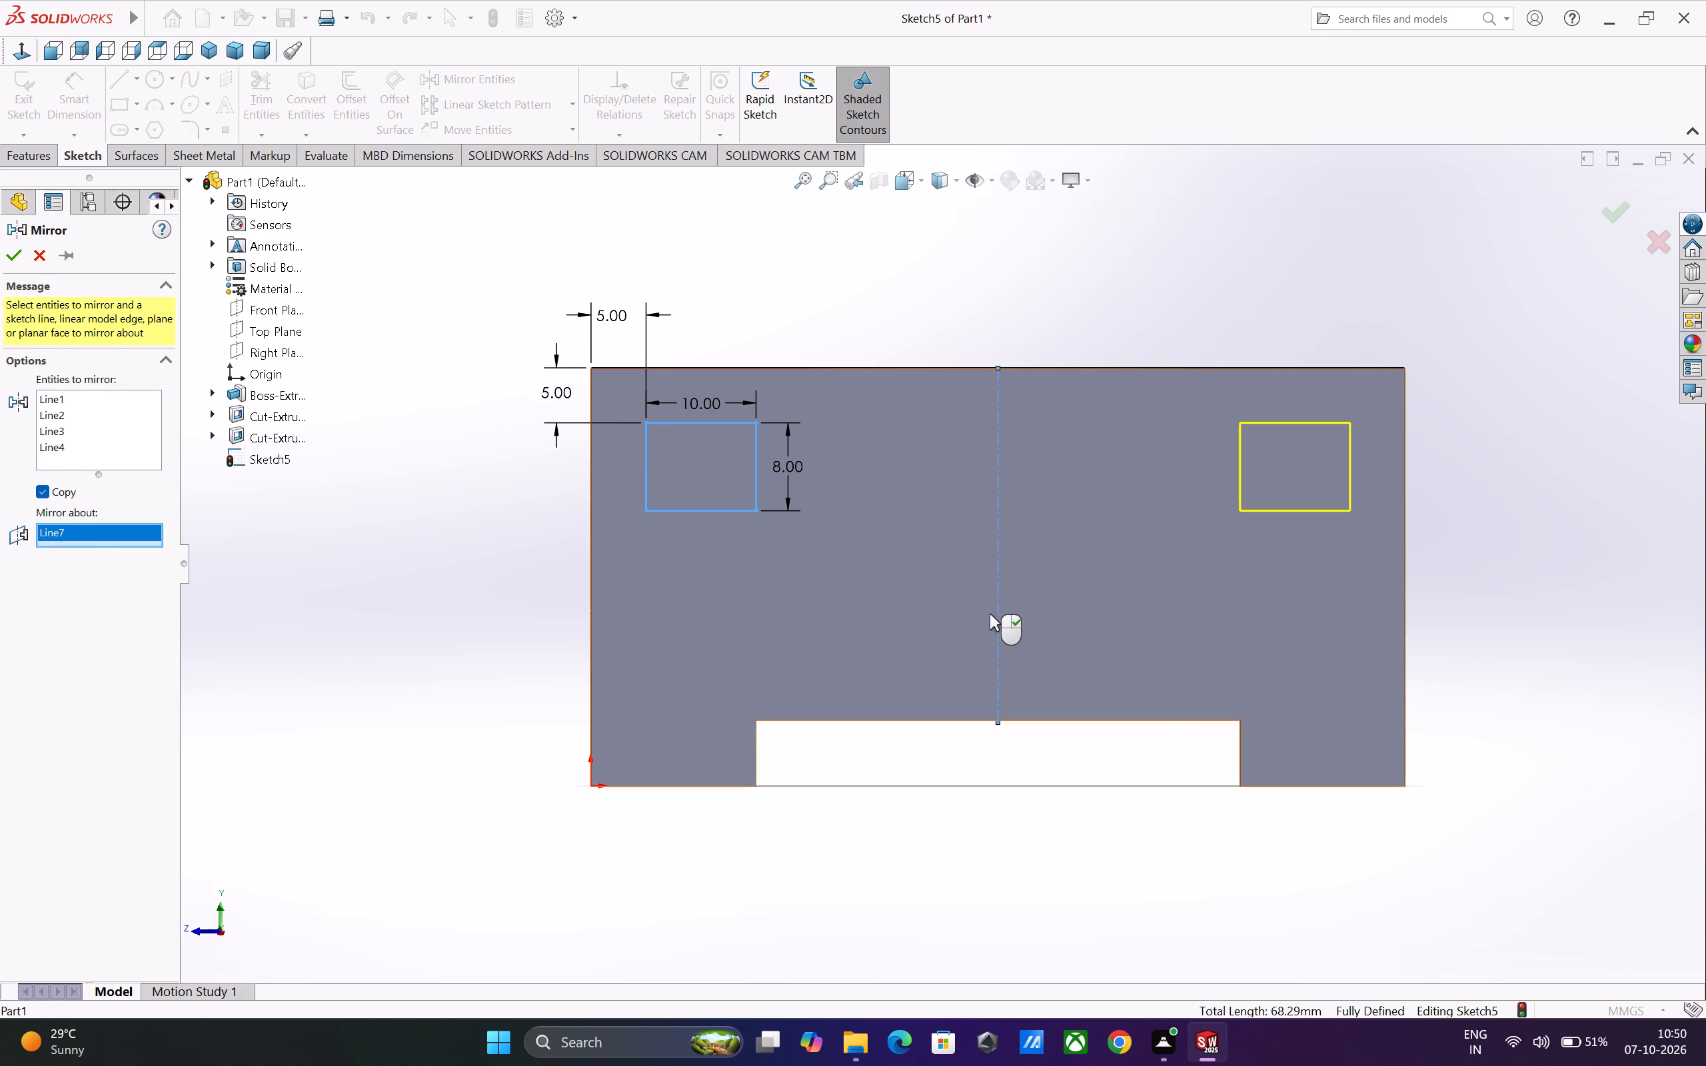
pyautogui.rightClick(990, 614)
# Delete the vertical centerline from the sketch.
pyautogui.click(998, 580)
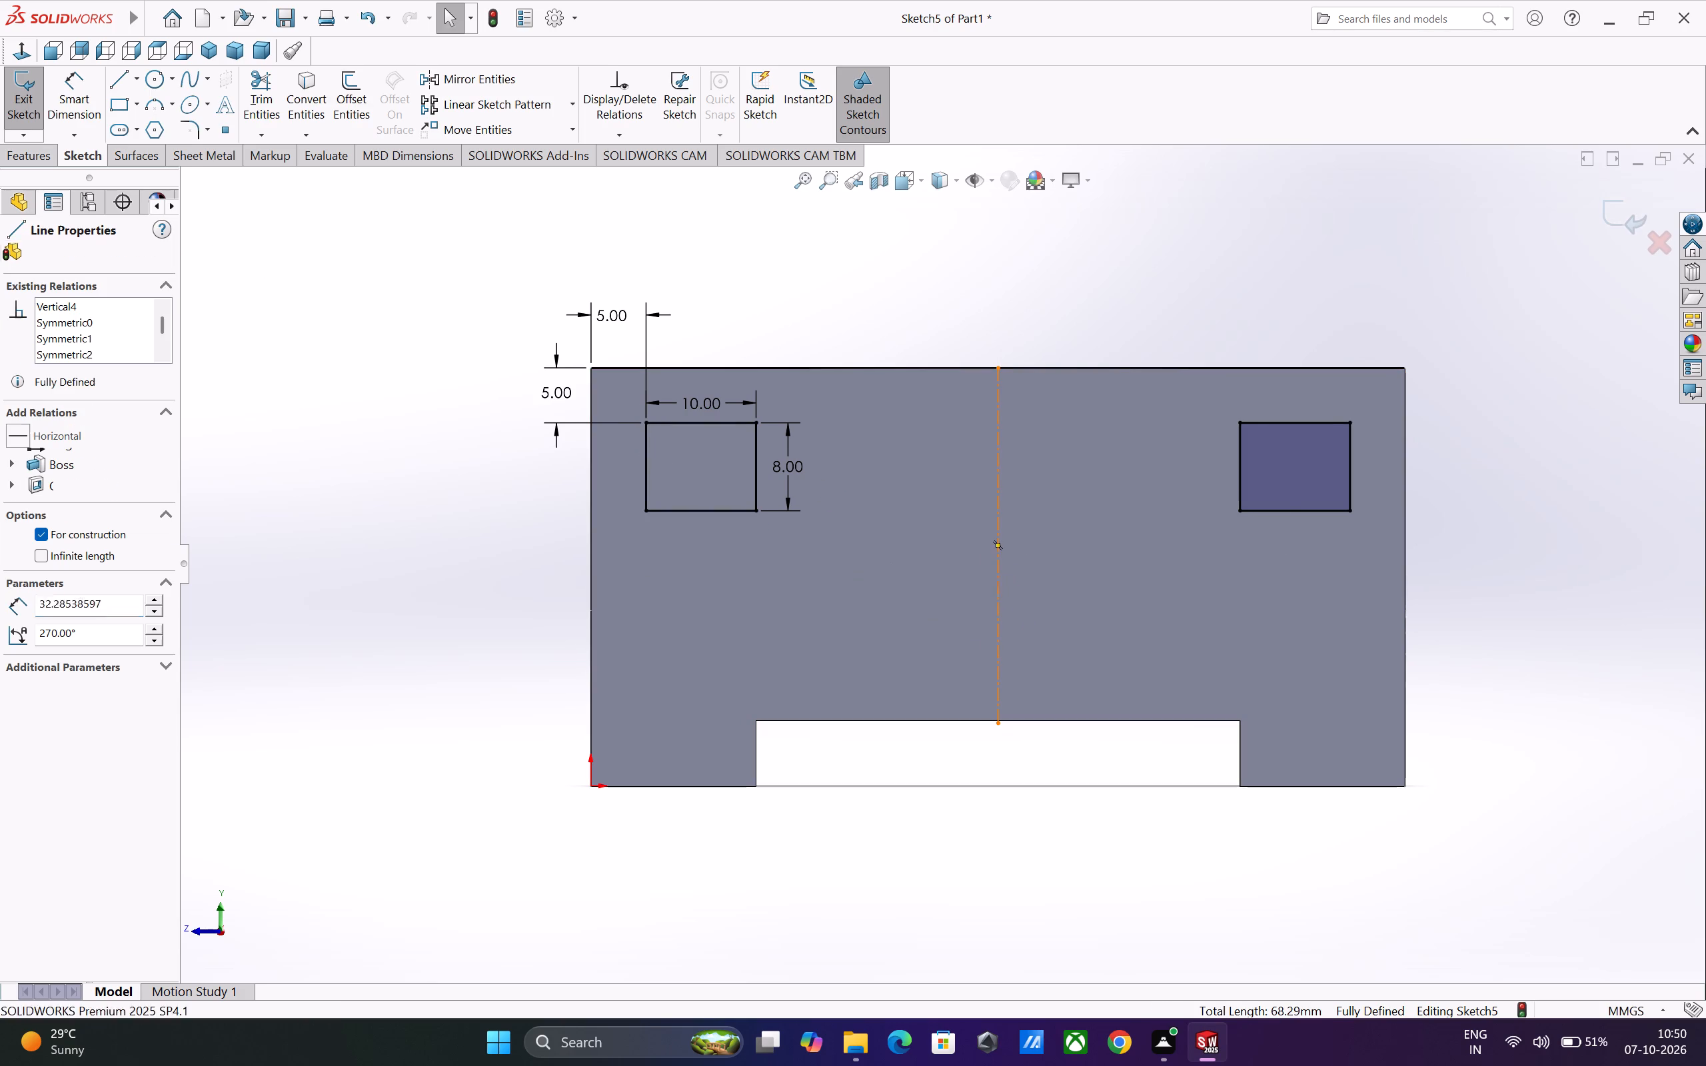
pyautogui.press('Delete')
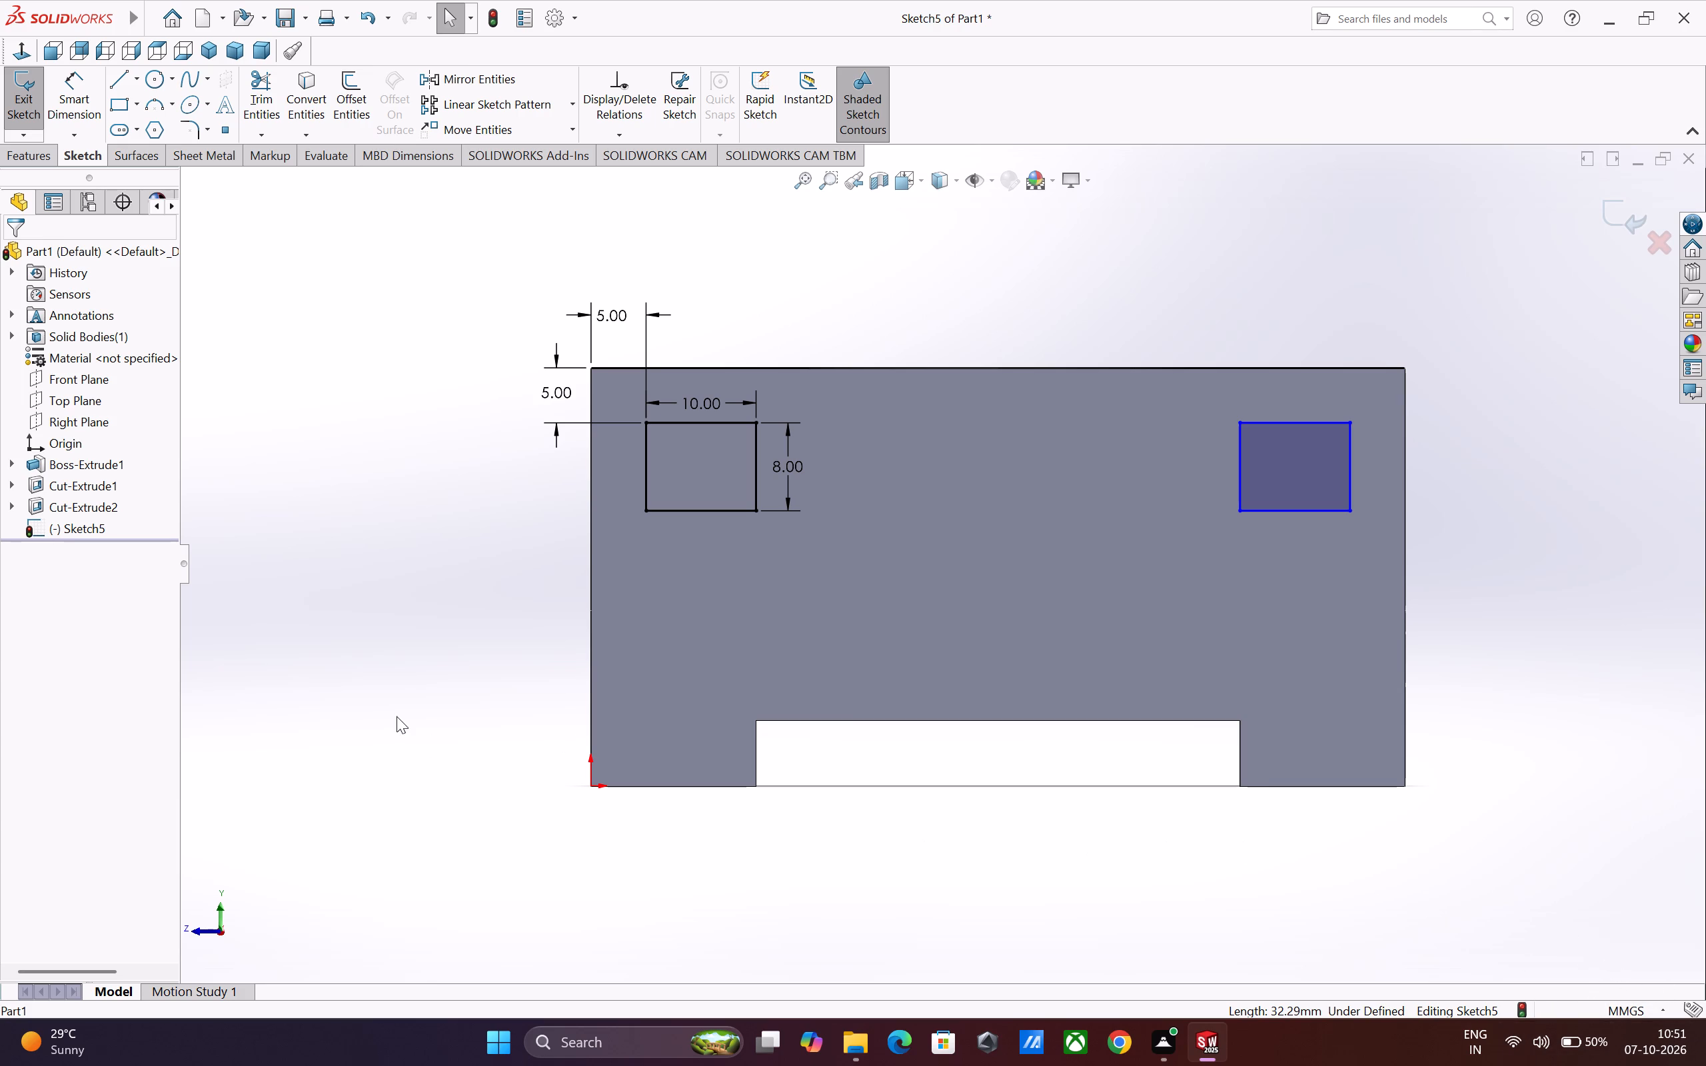
# Cut-extrude both rectangles into the upright as a Blind cut 10 mm deep.
pyautogui.moveTo(403, 716); pyautogui.dragTo(489, 858, button='middle')
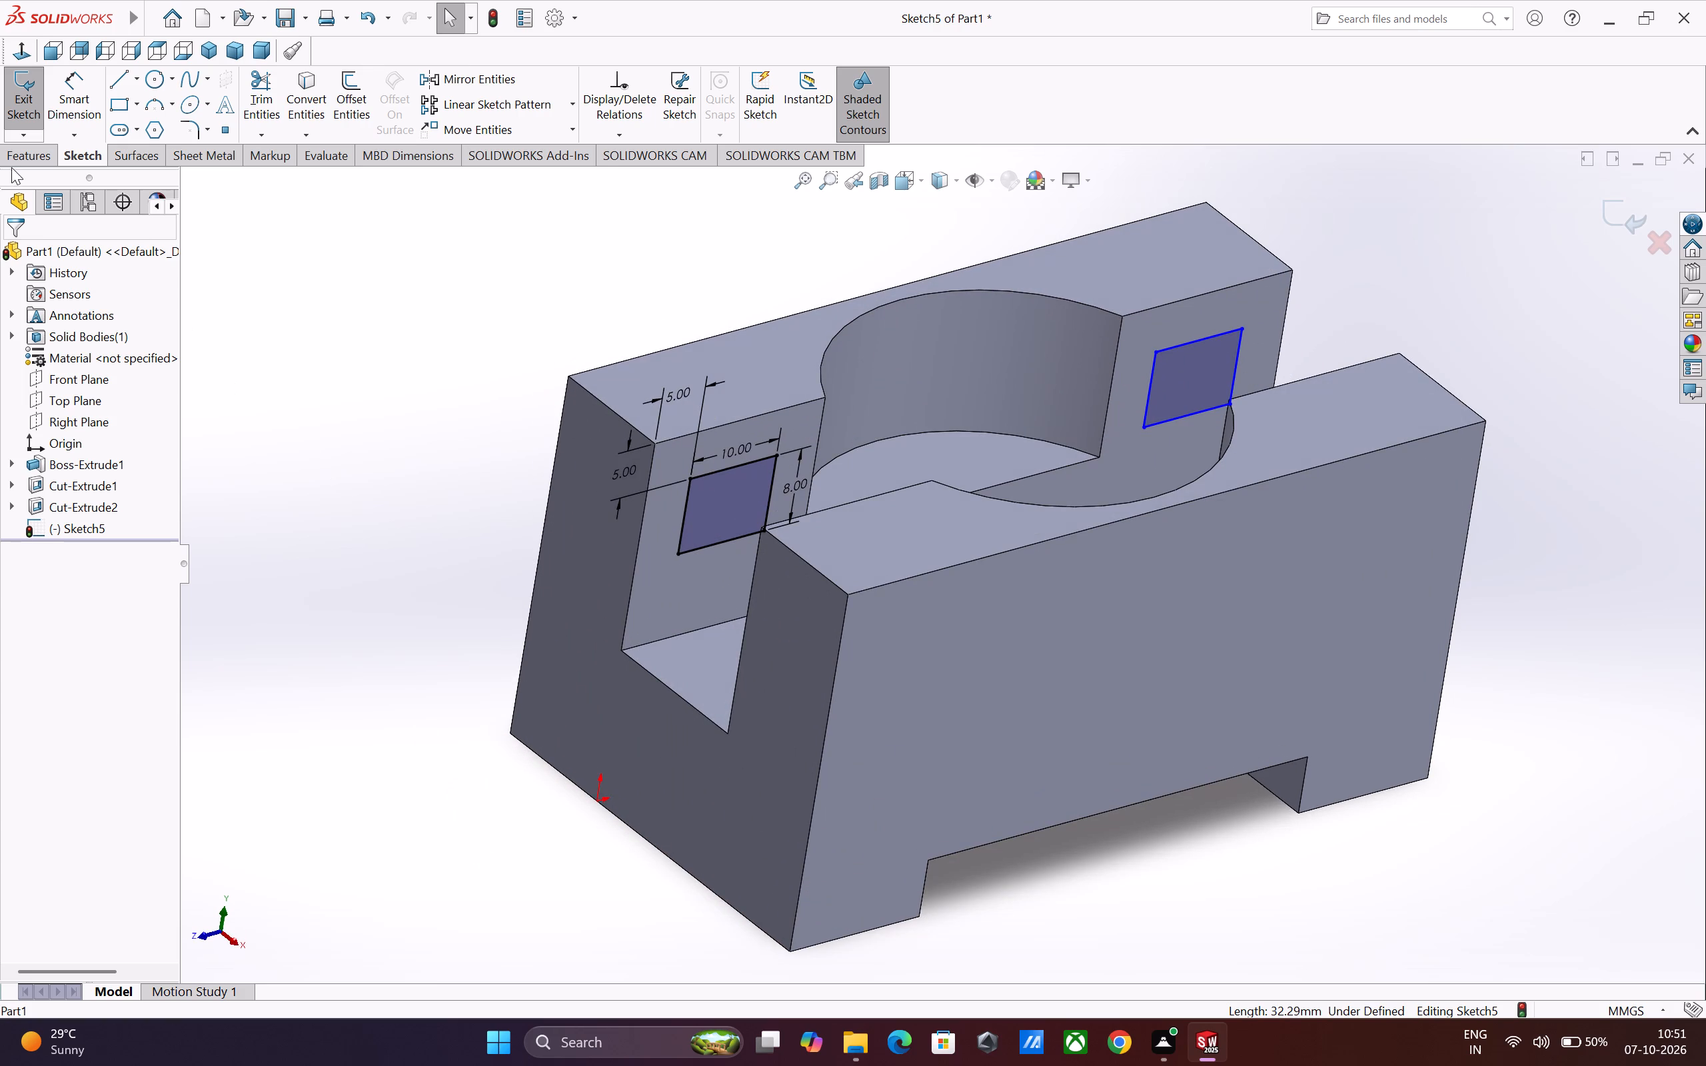
pyautogui.click(10, 166)
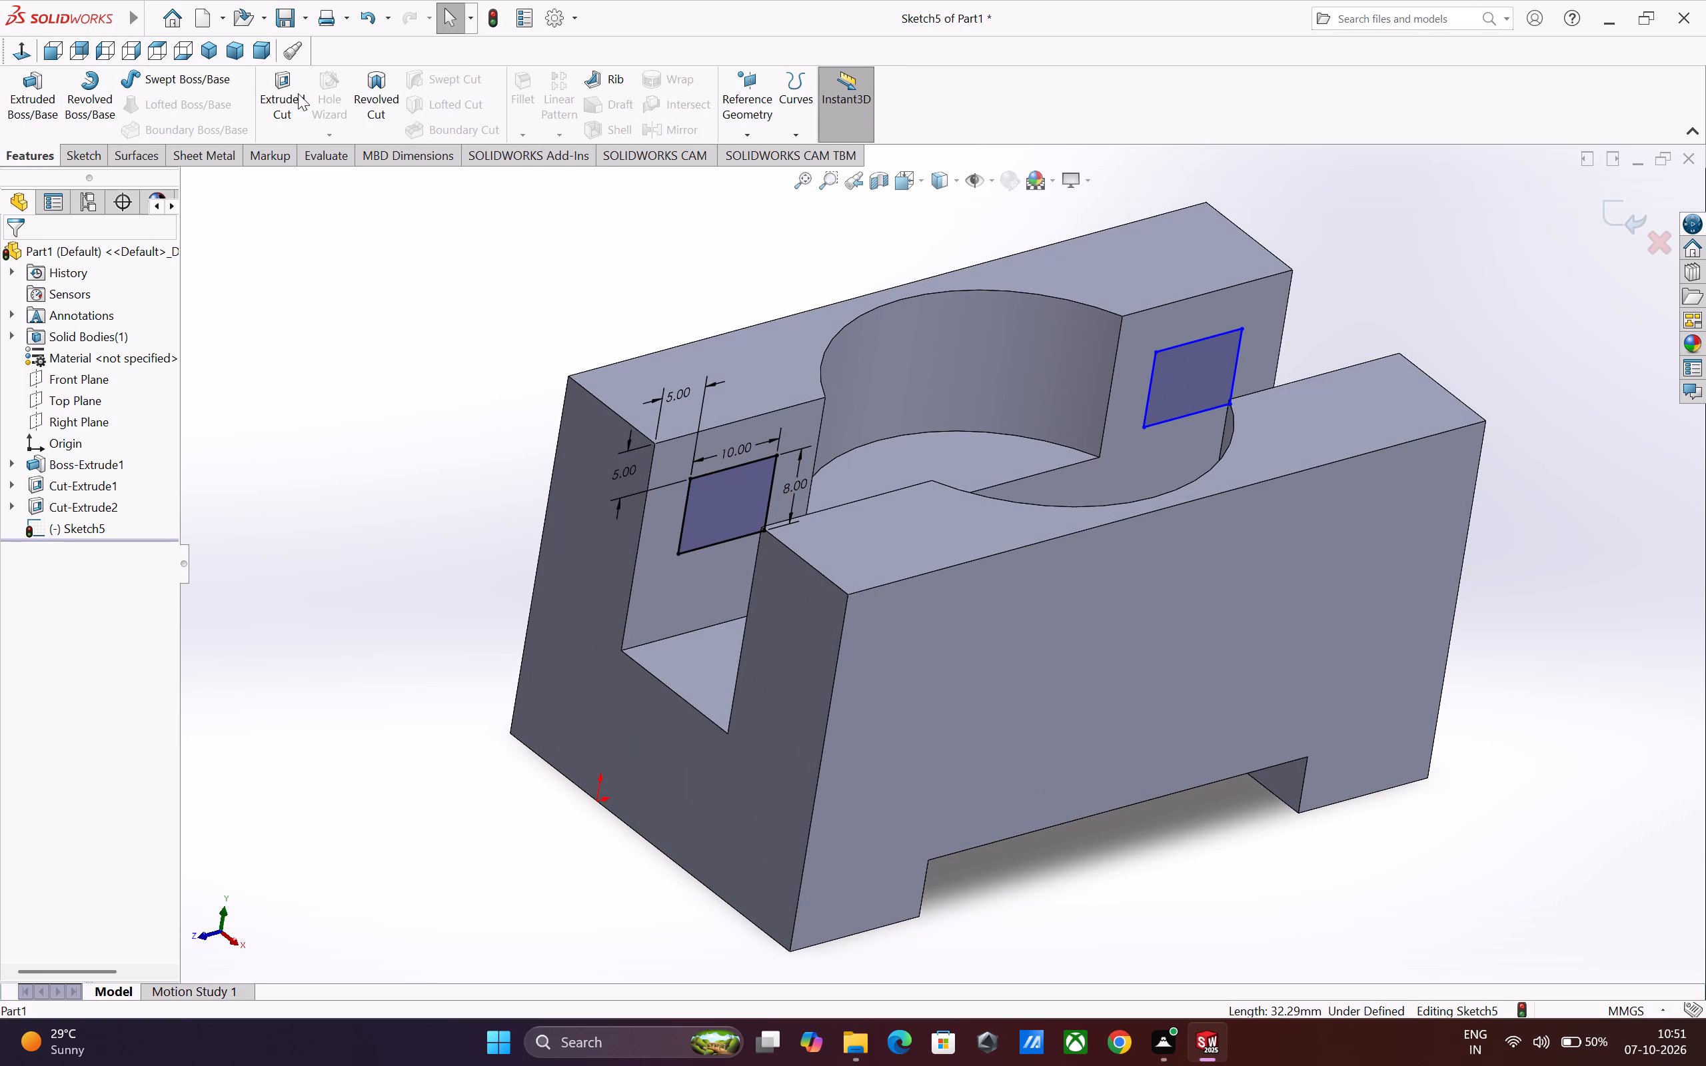
pyautogui.click(298, 93)
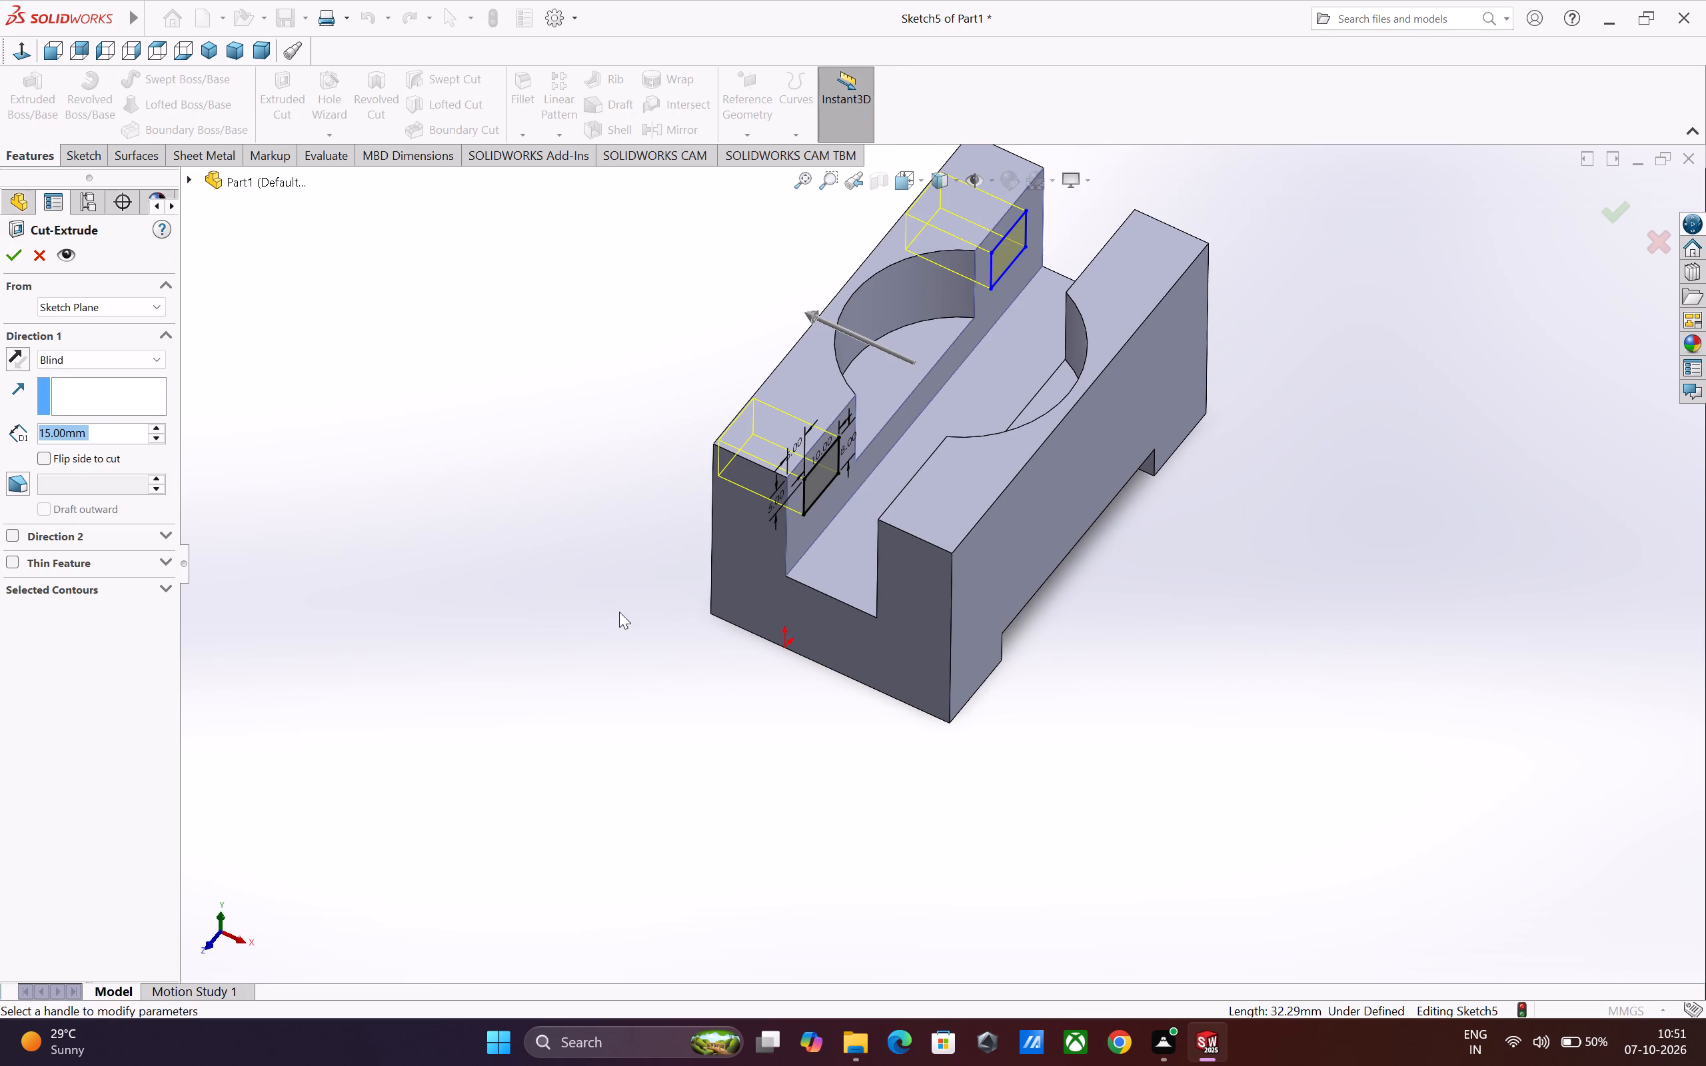
pyautogui.moveTo(625, 748); pyautogui.dragTo(591, 710, button='middle')
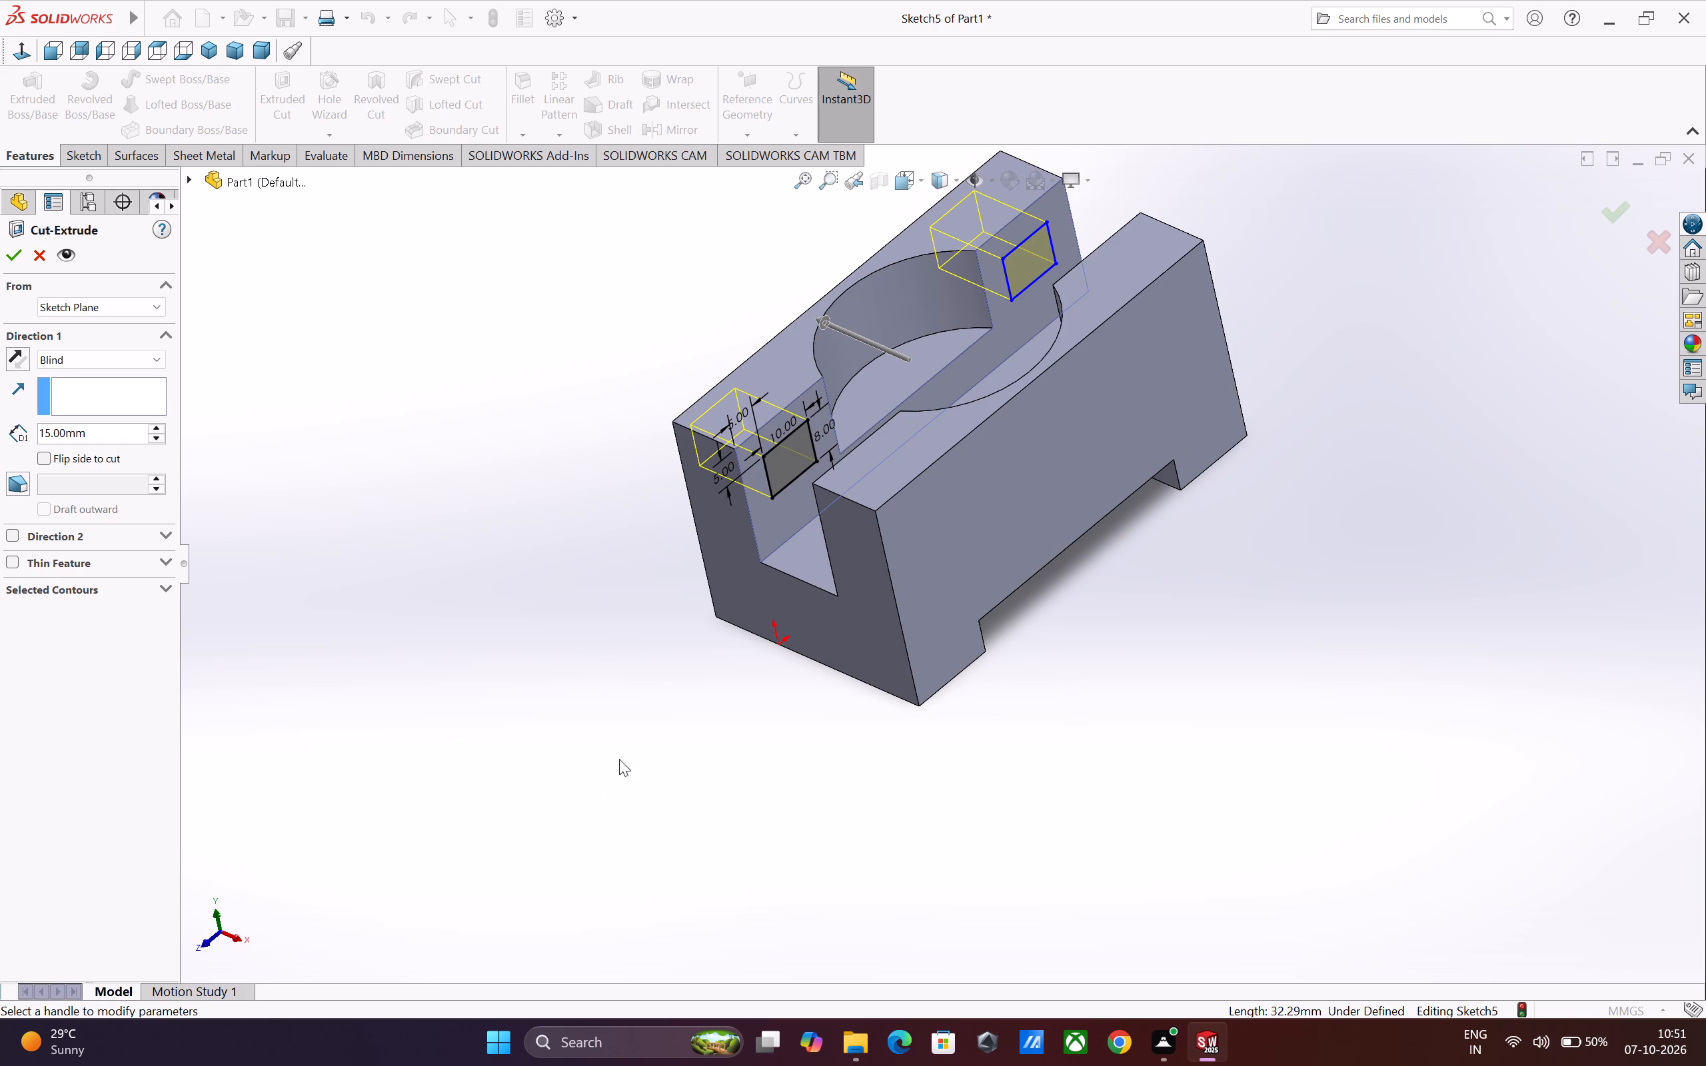
pyautogui.doubleClick(88, 431)
pyautogui.press('1')
pyautogui.press('0')
pyautogui.press('Return')
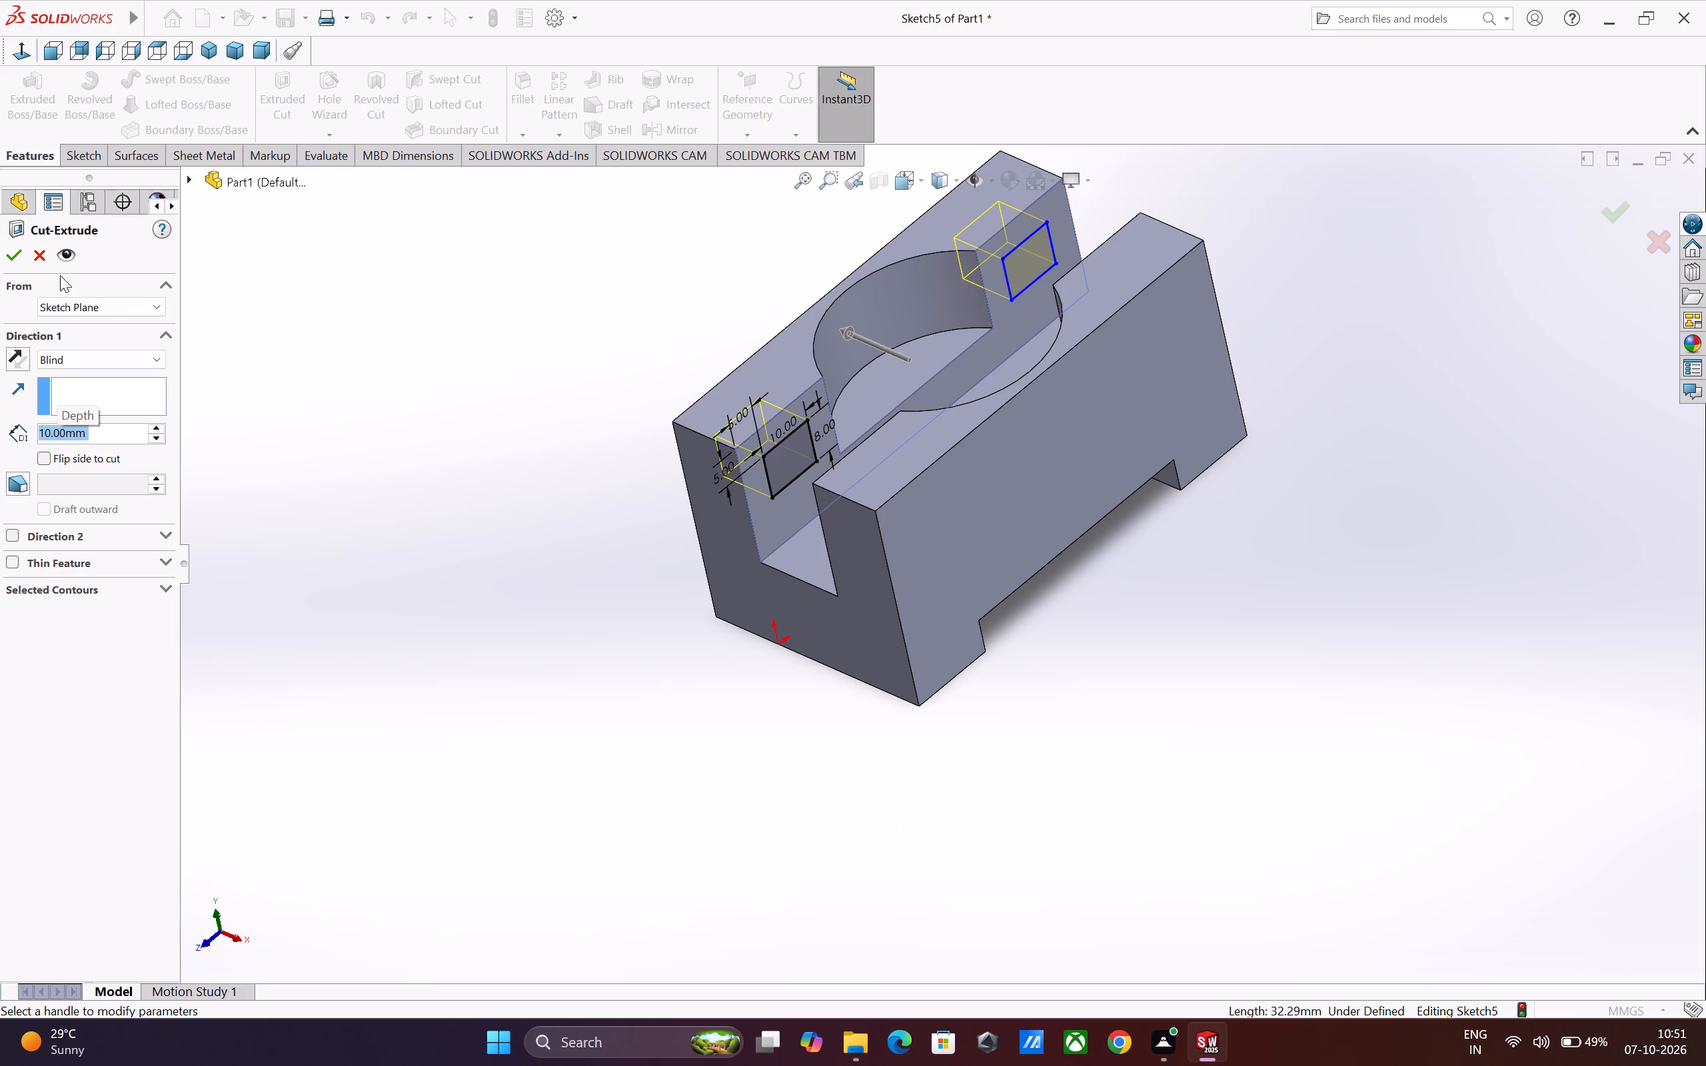
pyautogui.click(12, 260)
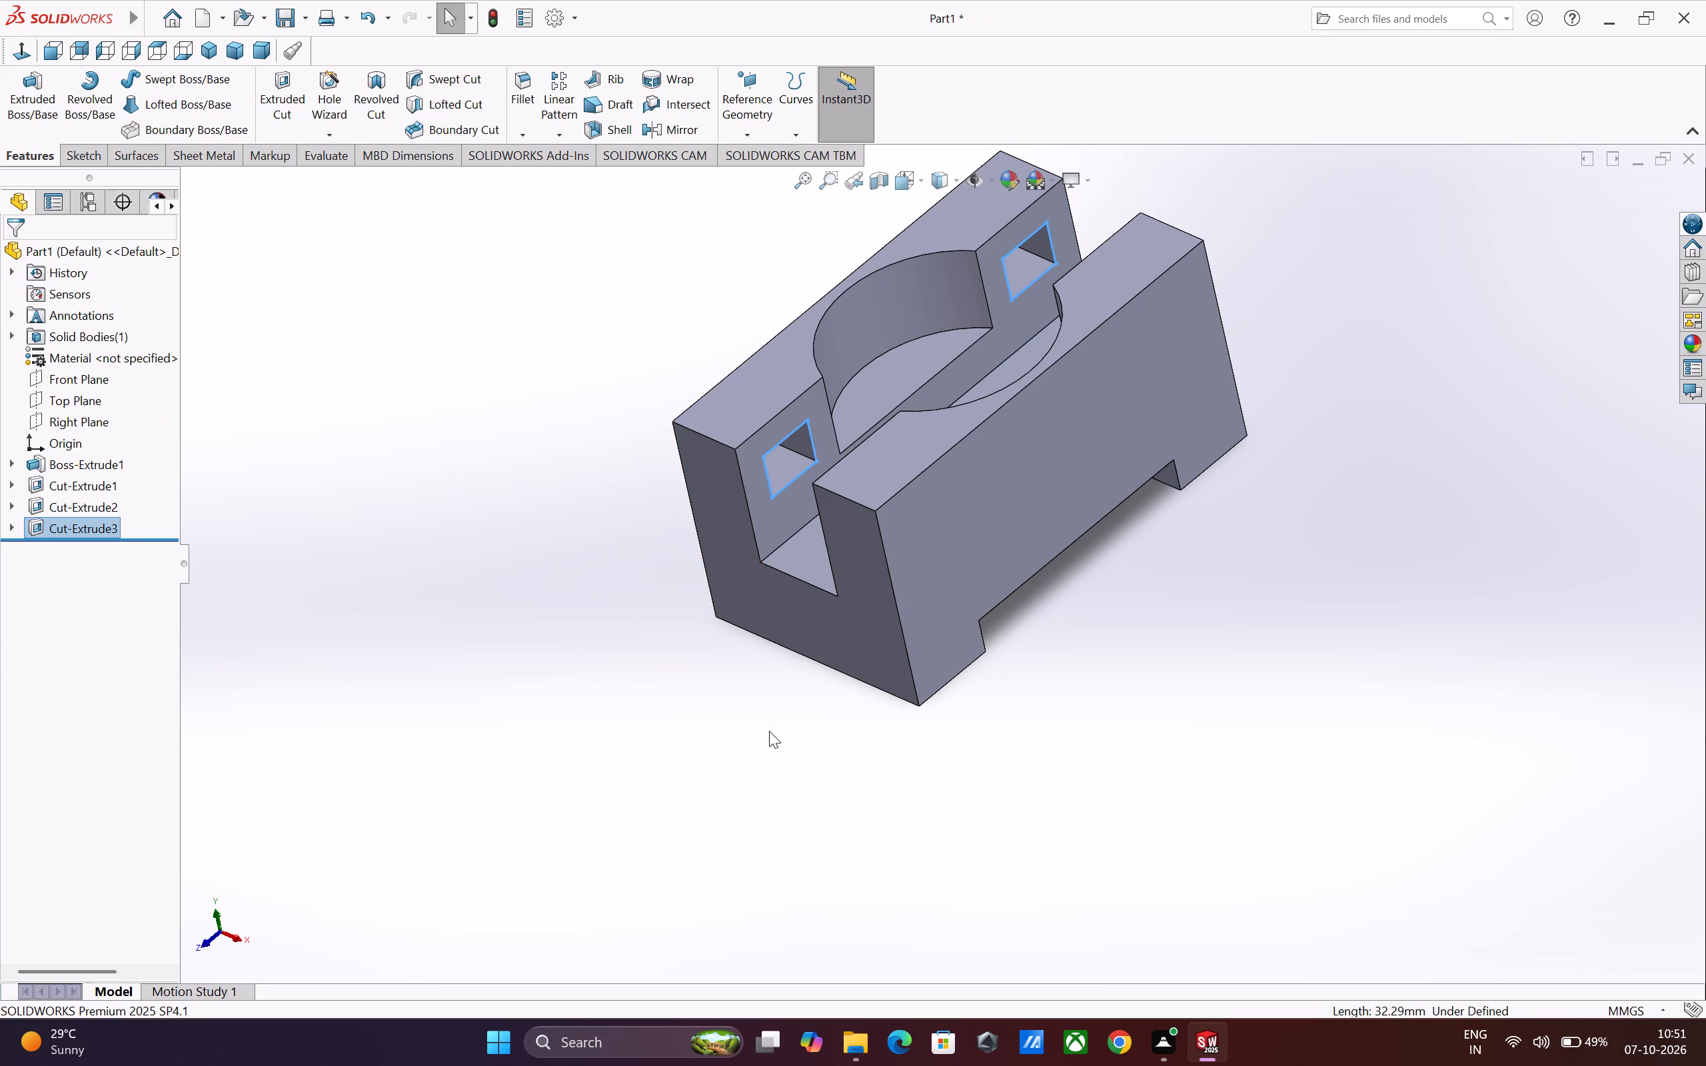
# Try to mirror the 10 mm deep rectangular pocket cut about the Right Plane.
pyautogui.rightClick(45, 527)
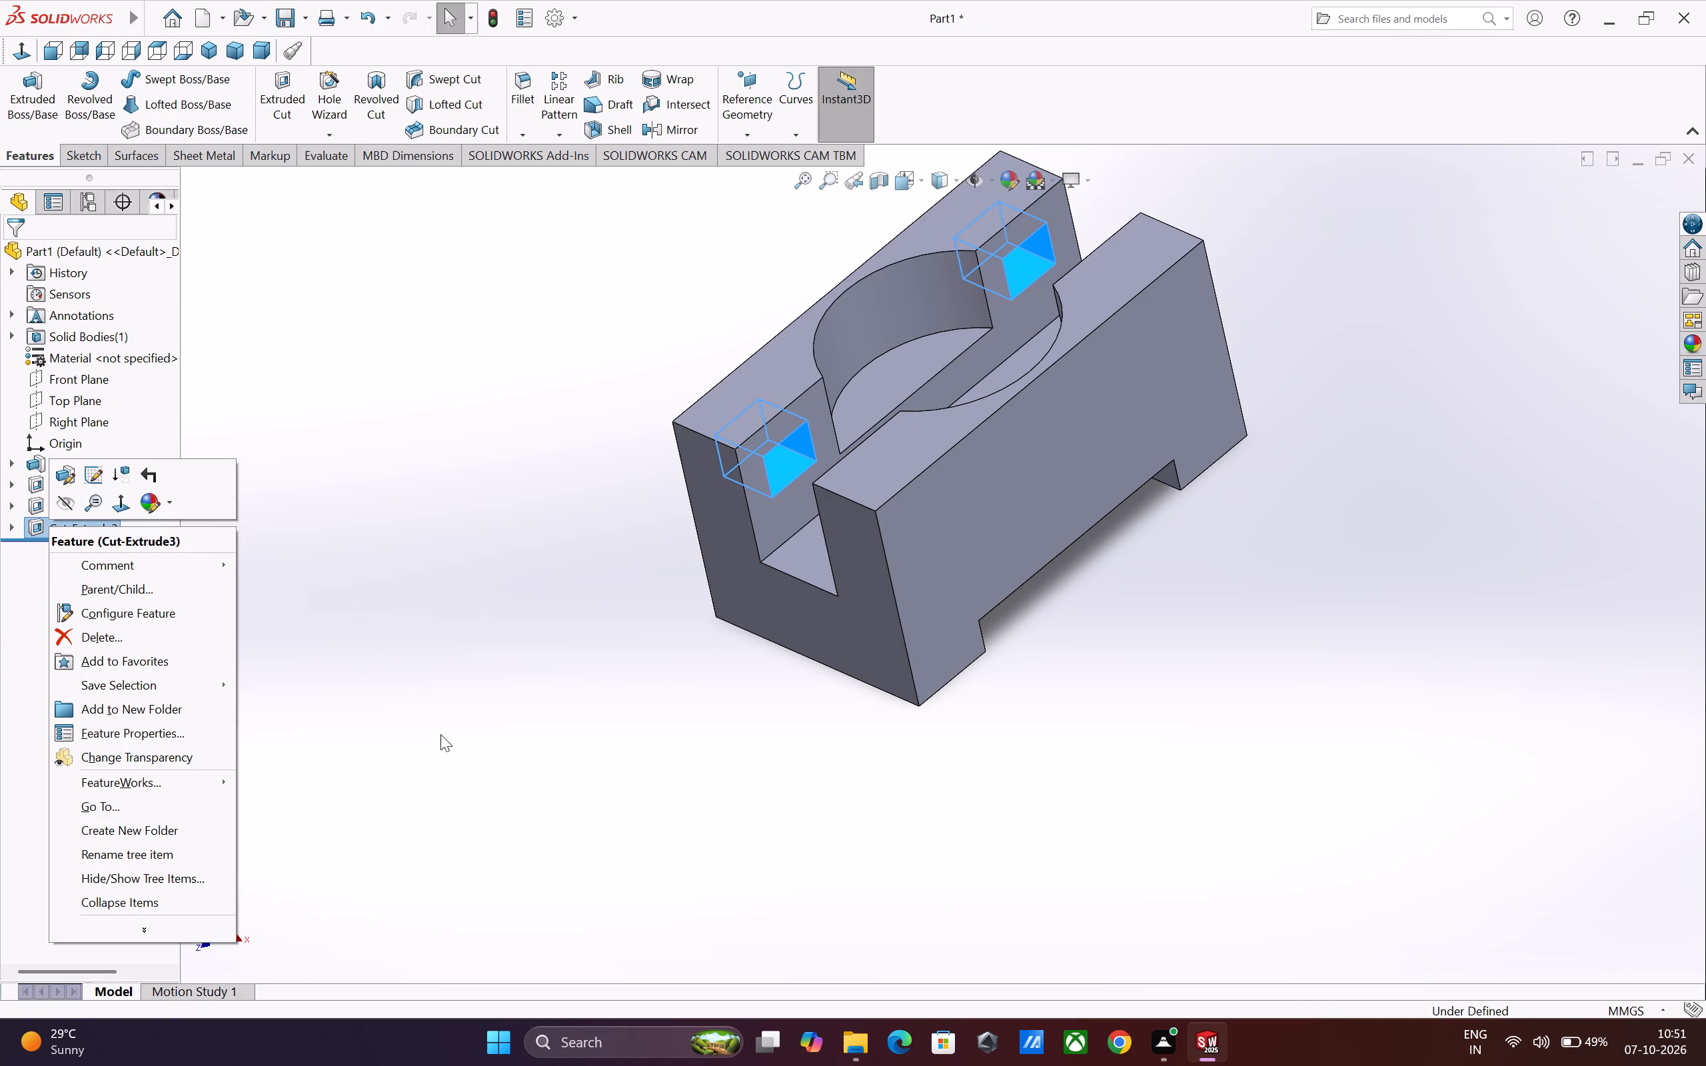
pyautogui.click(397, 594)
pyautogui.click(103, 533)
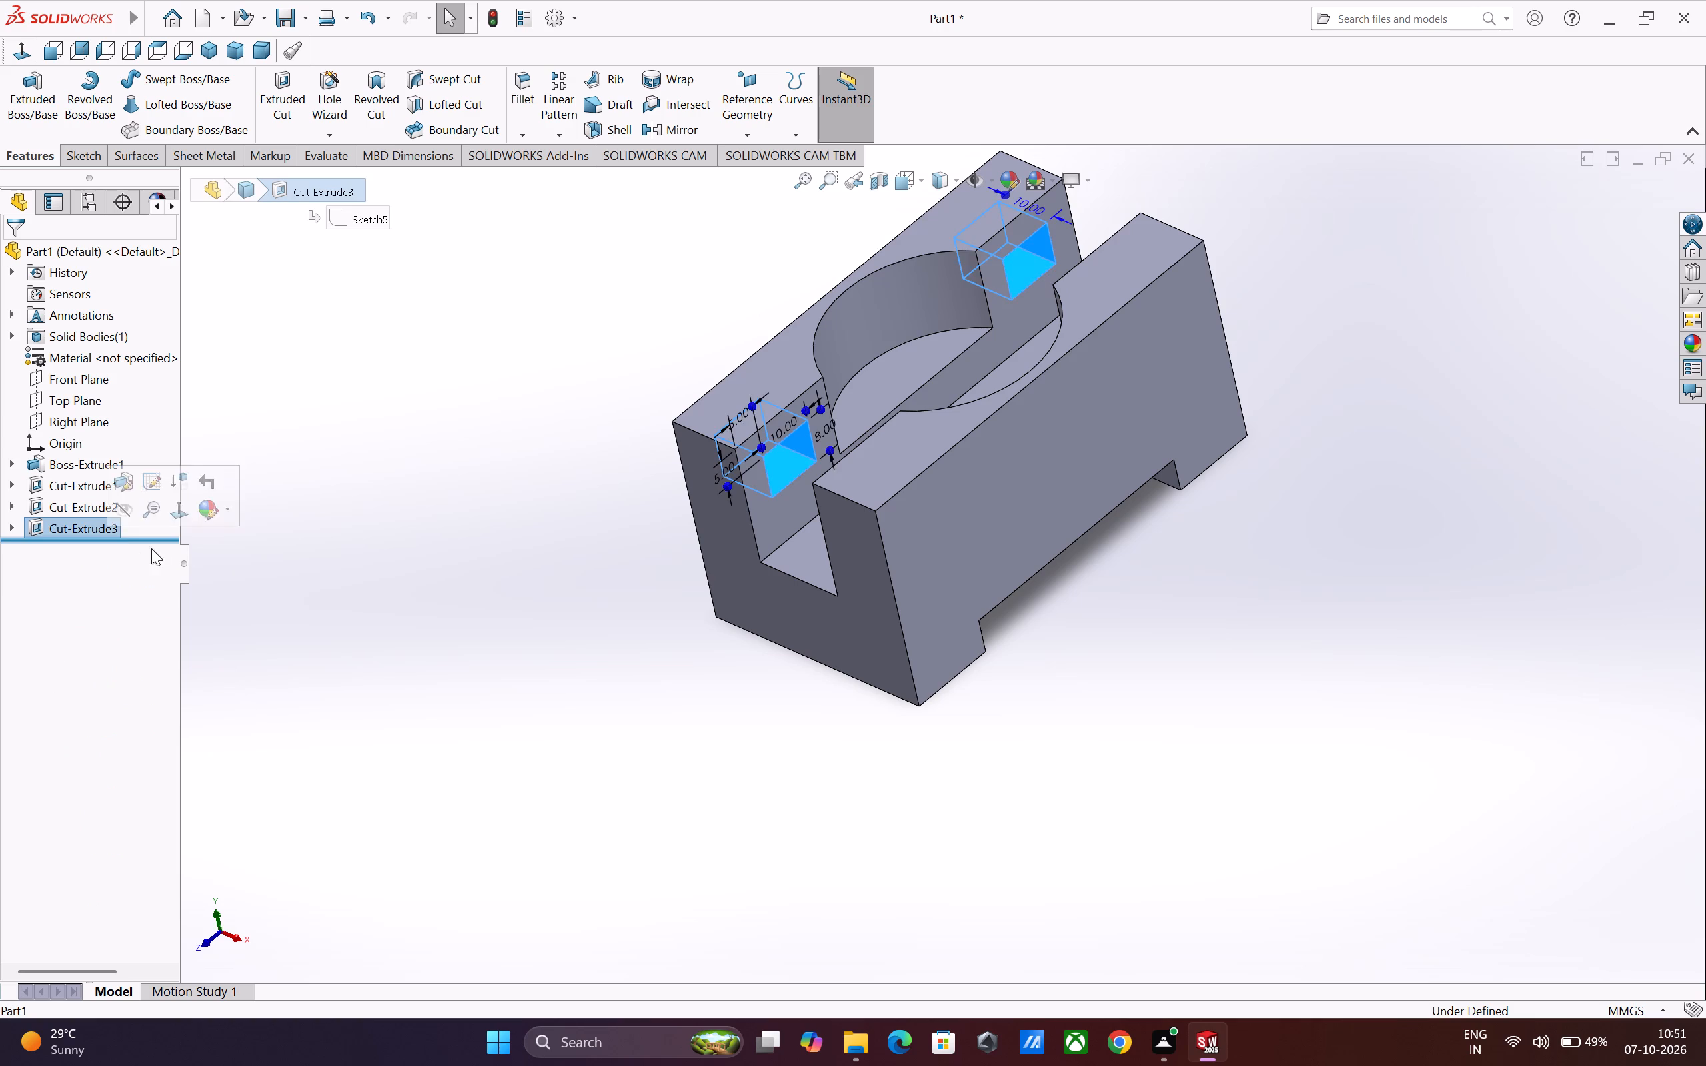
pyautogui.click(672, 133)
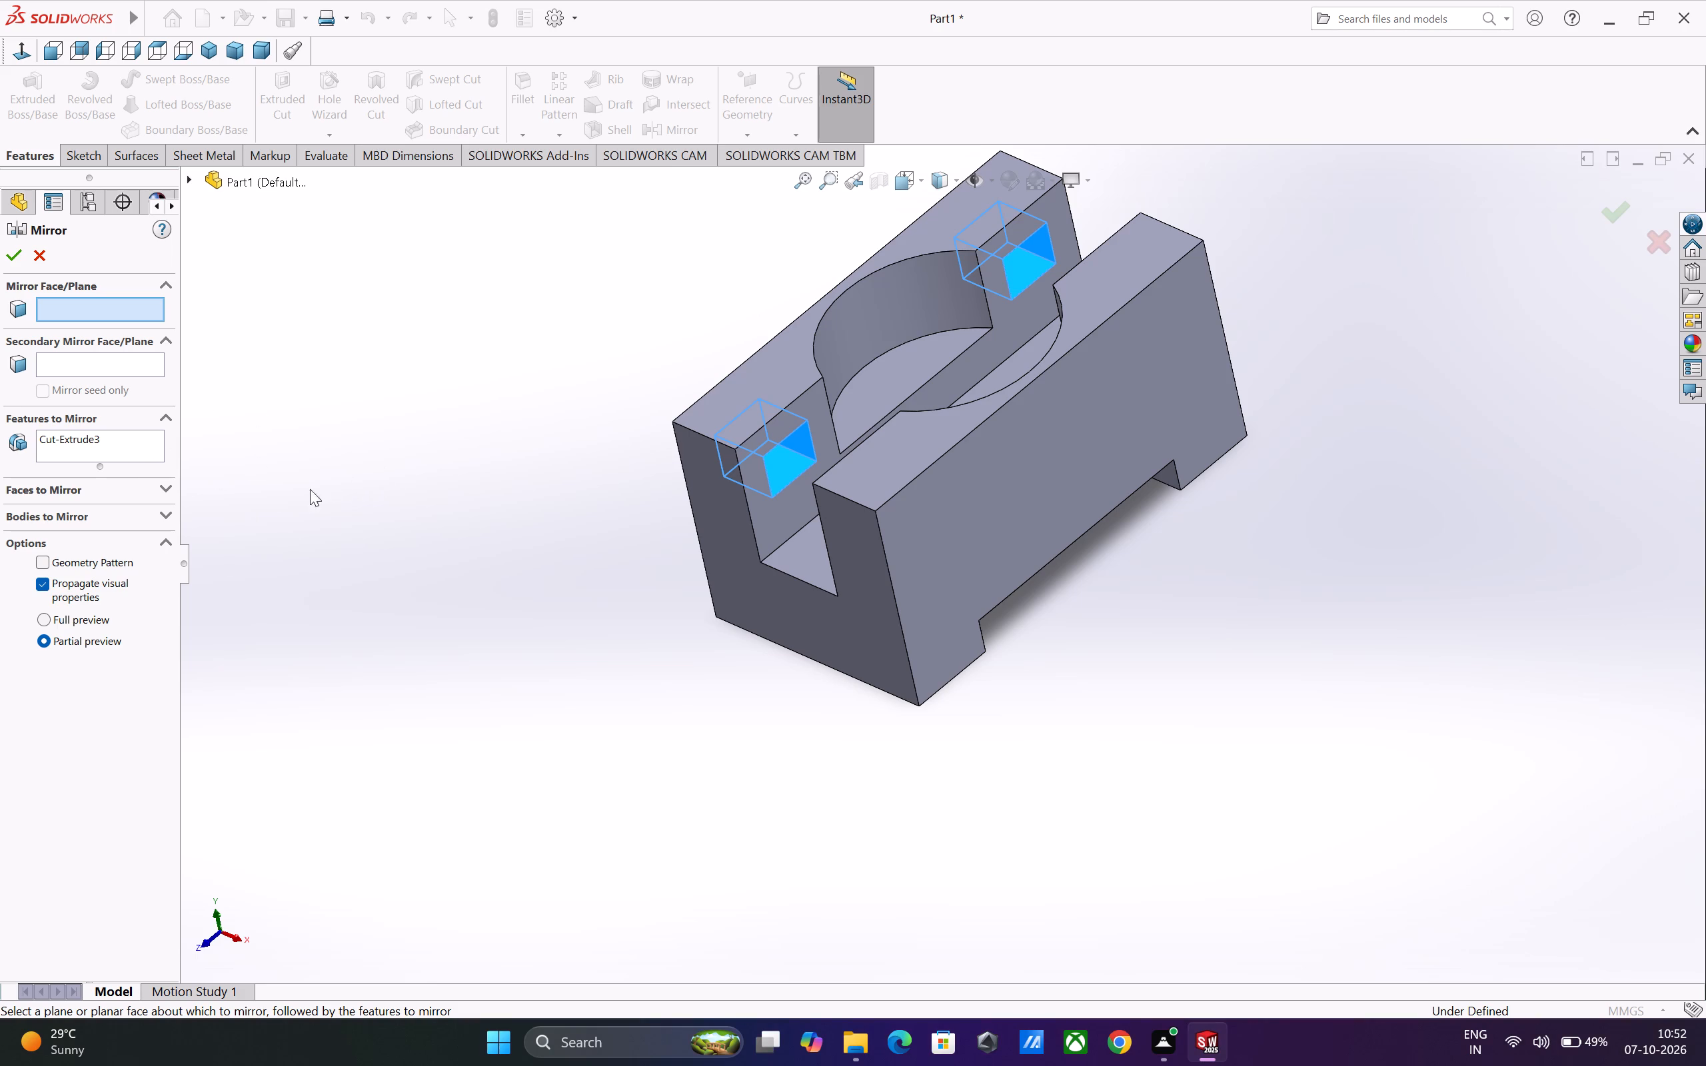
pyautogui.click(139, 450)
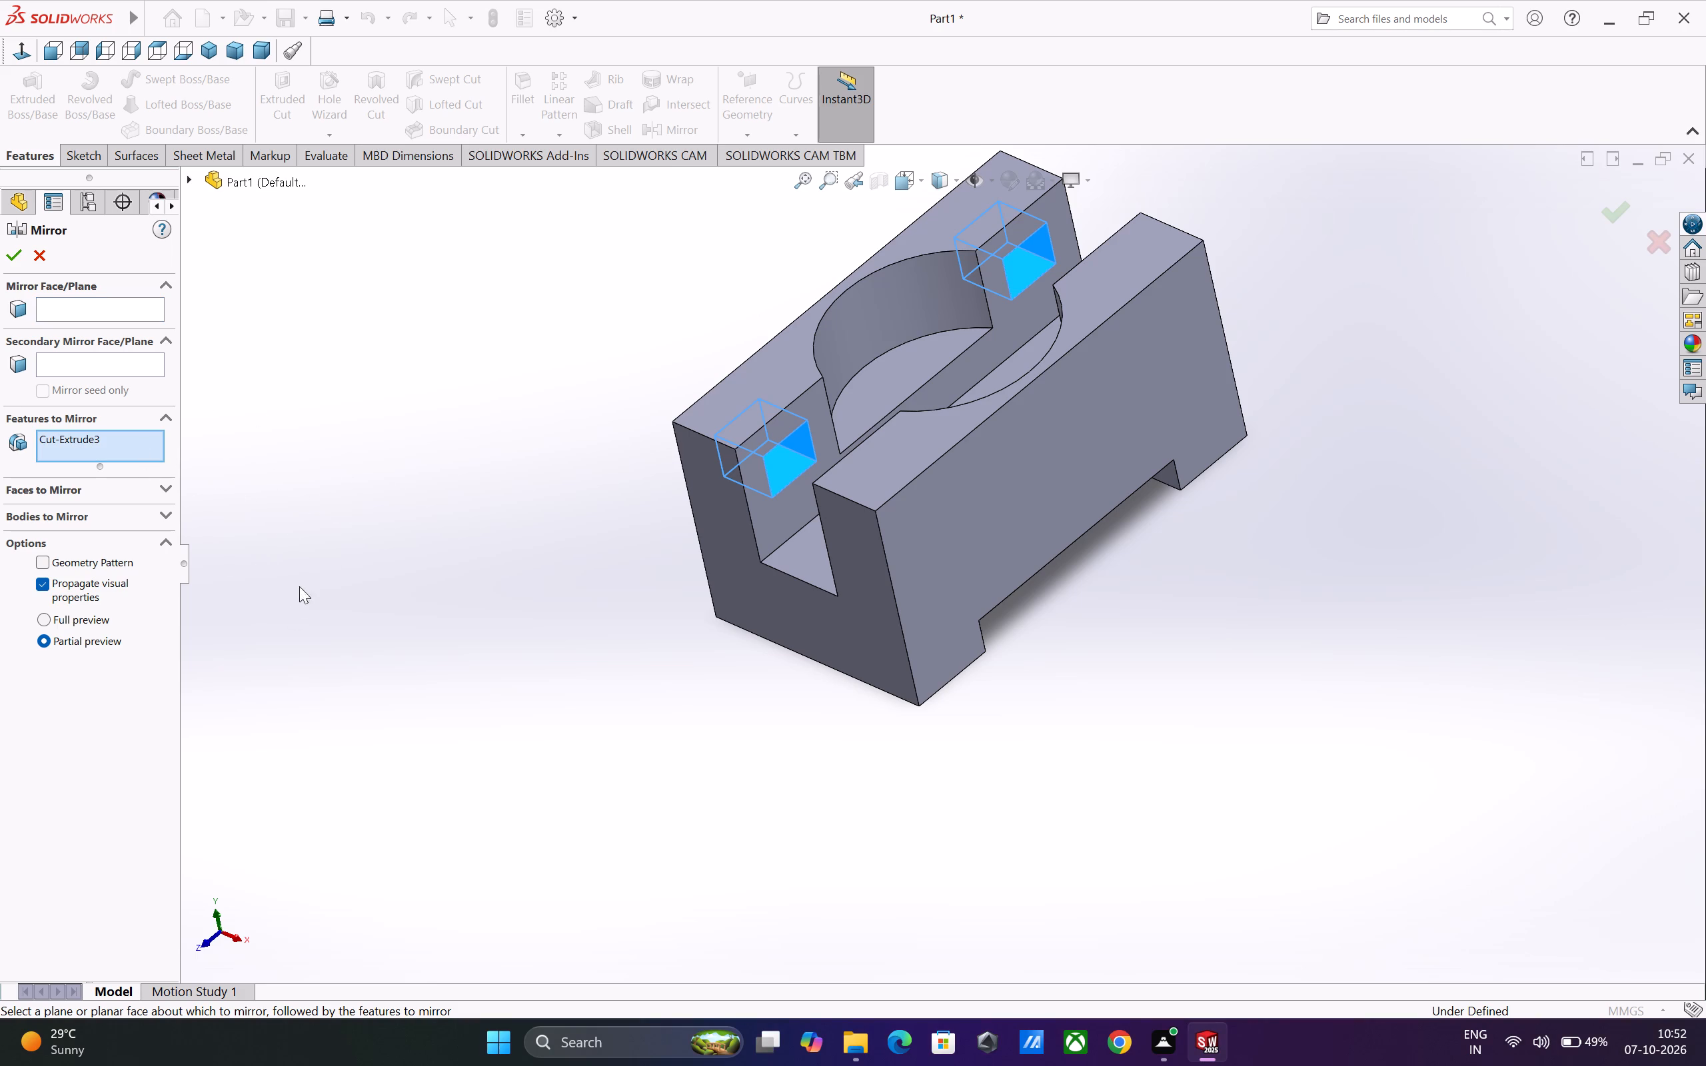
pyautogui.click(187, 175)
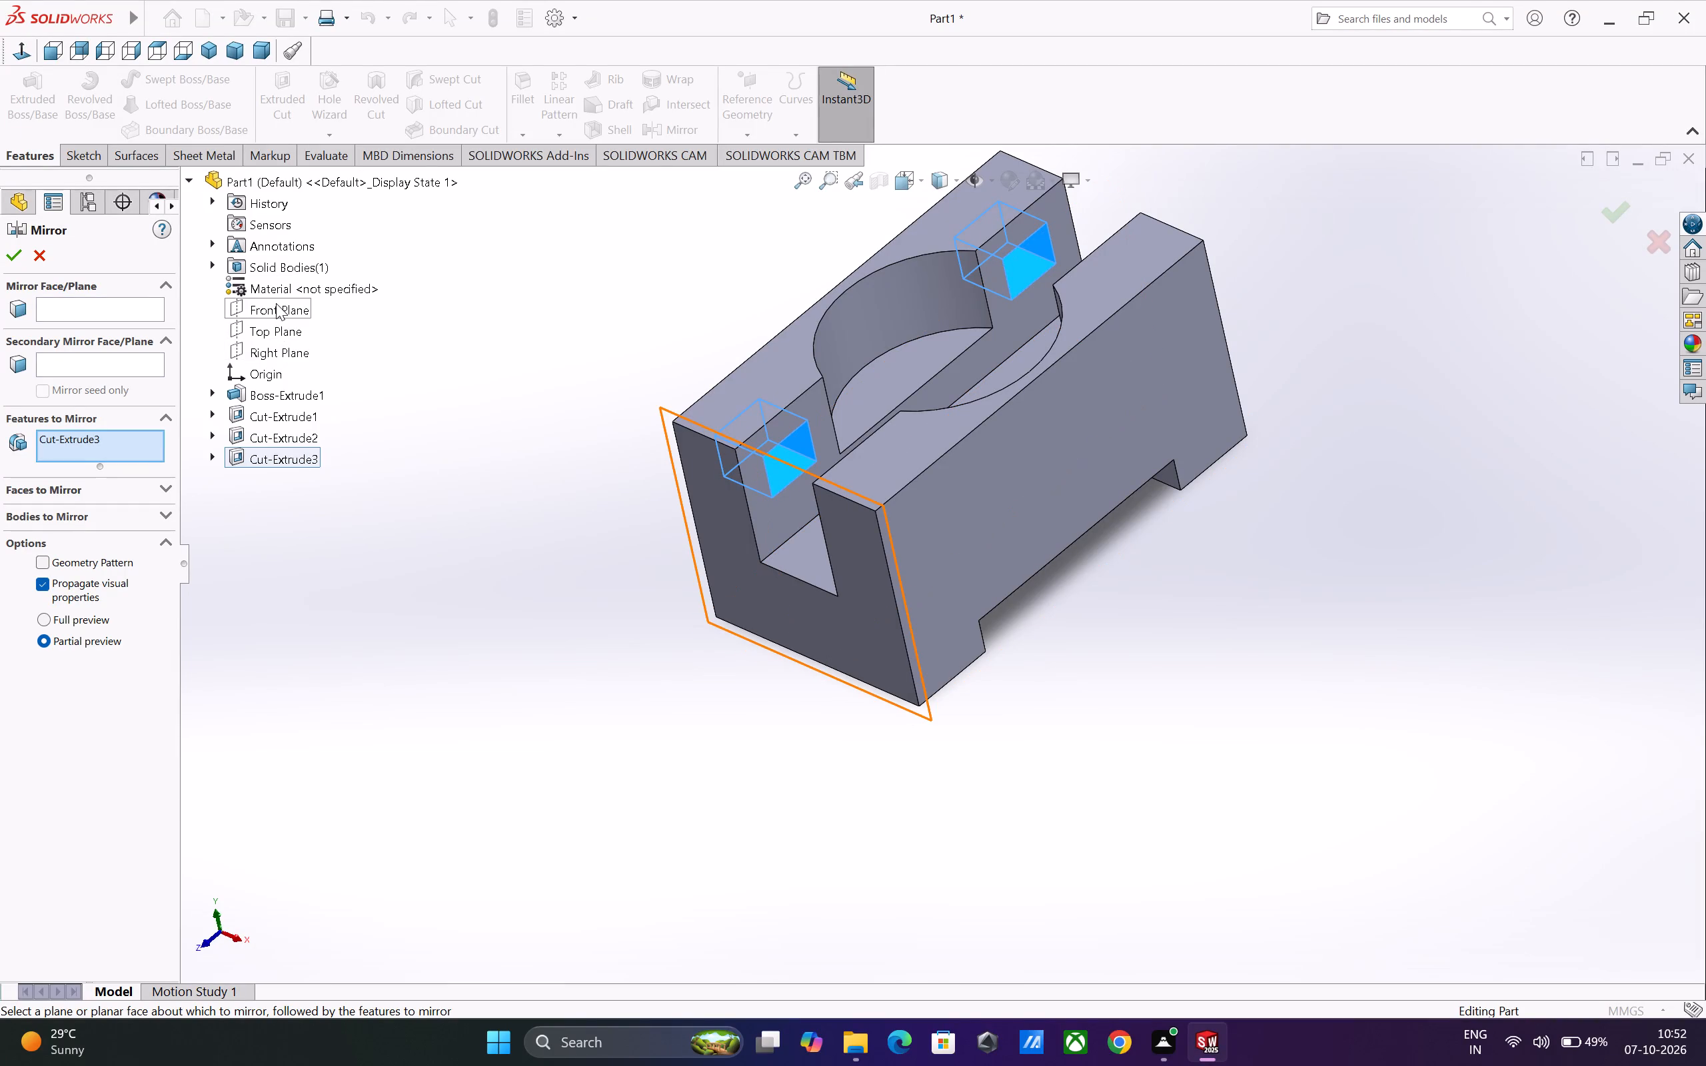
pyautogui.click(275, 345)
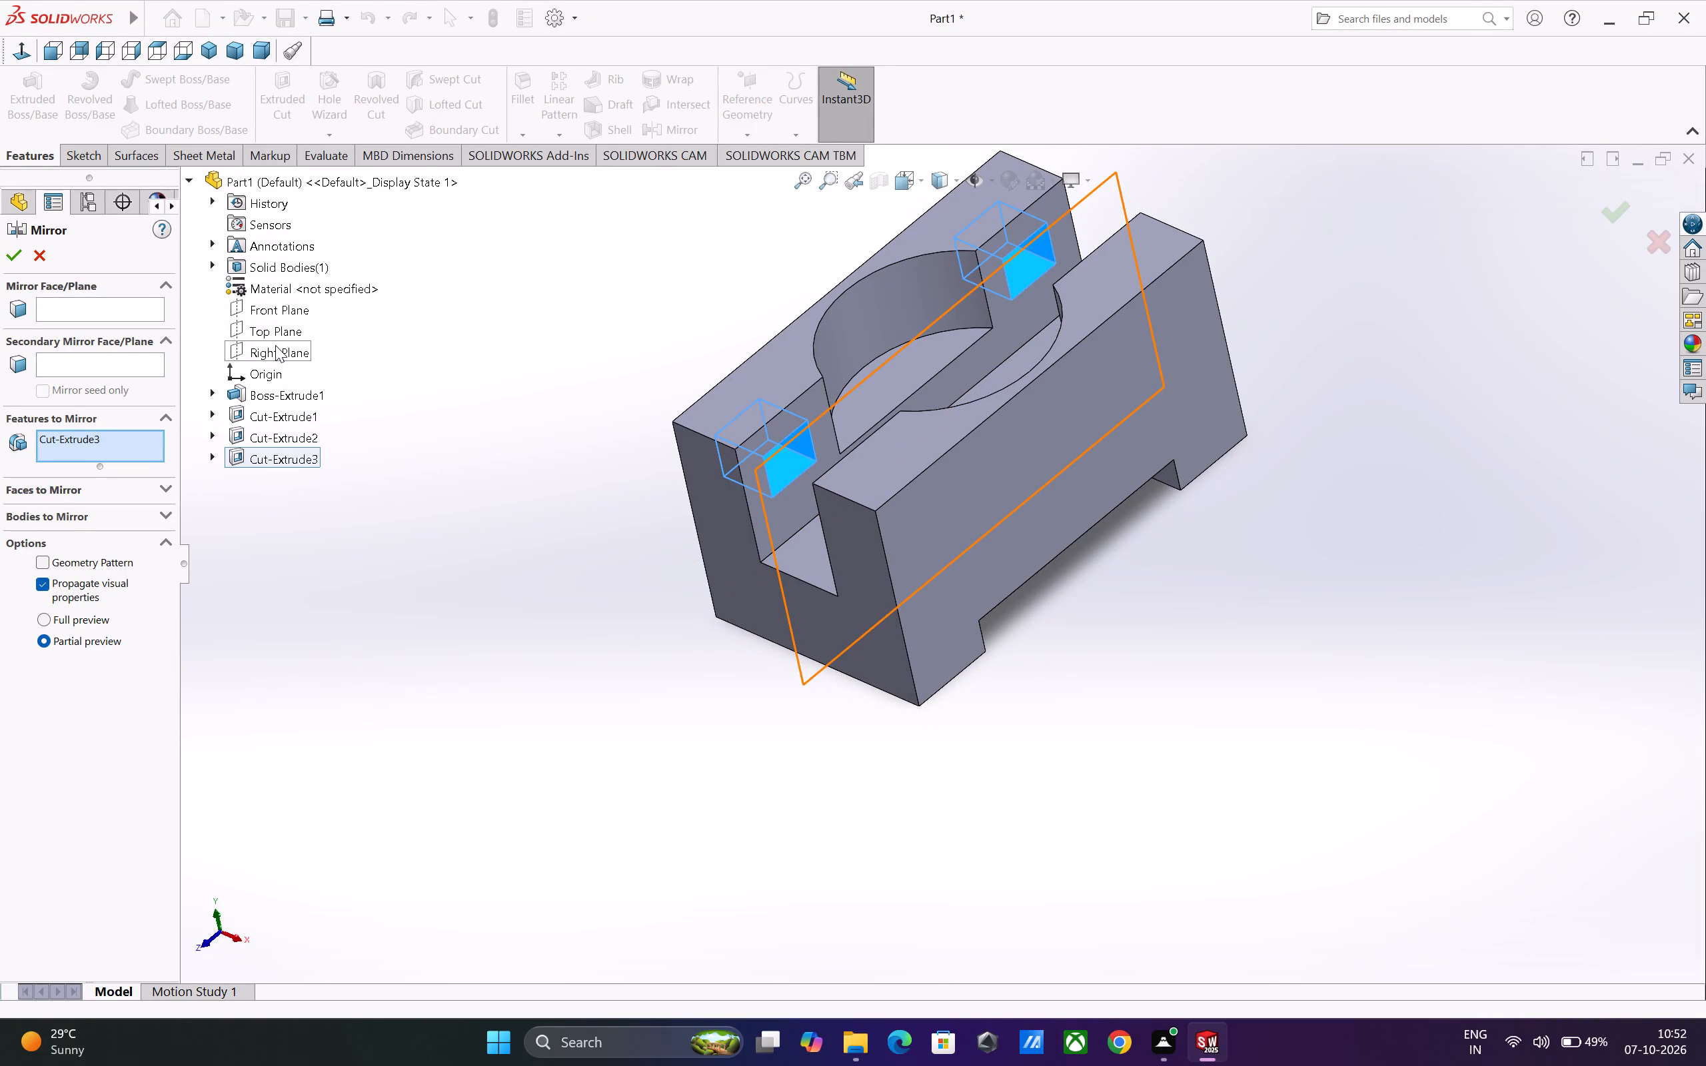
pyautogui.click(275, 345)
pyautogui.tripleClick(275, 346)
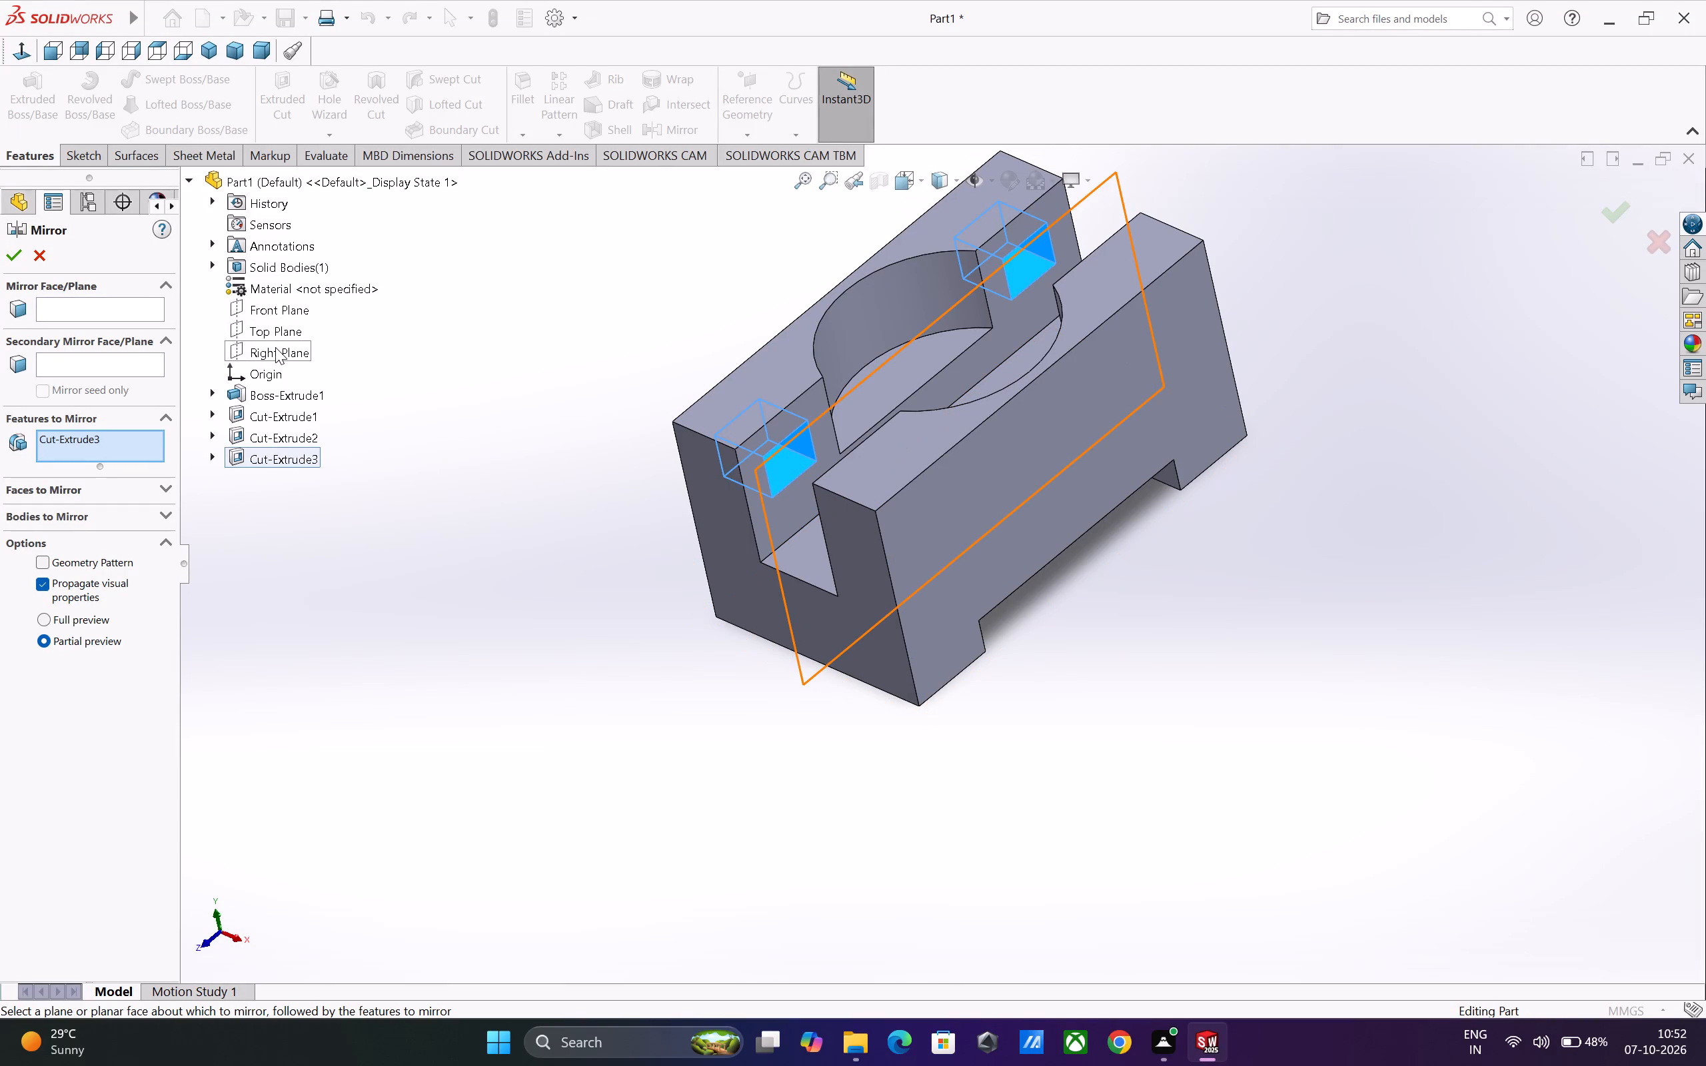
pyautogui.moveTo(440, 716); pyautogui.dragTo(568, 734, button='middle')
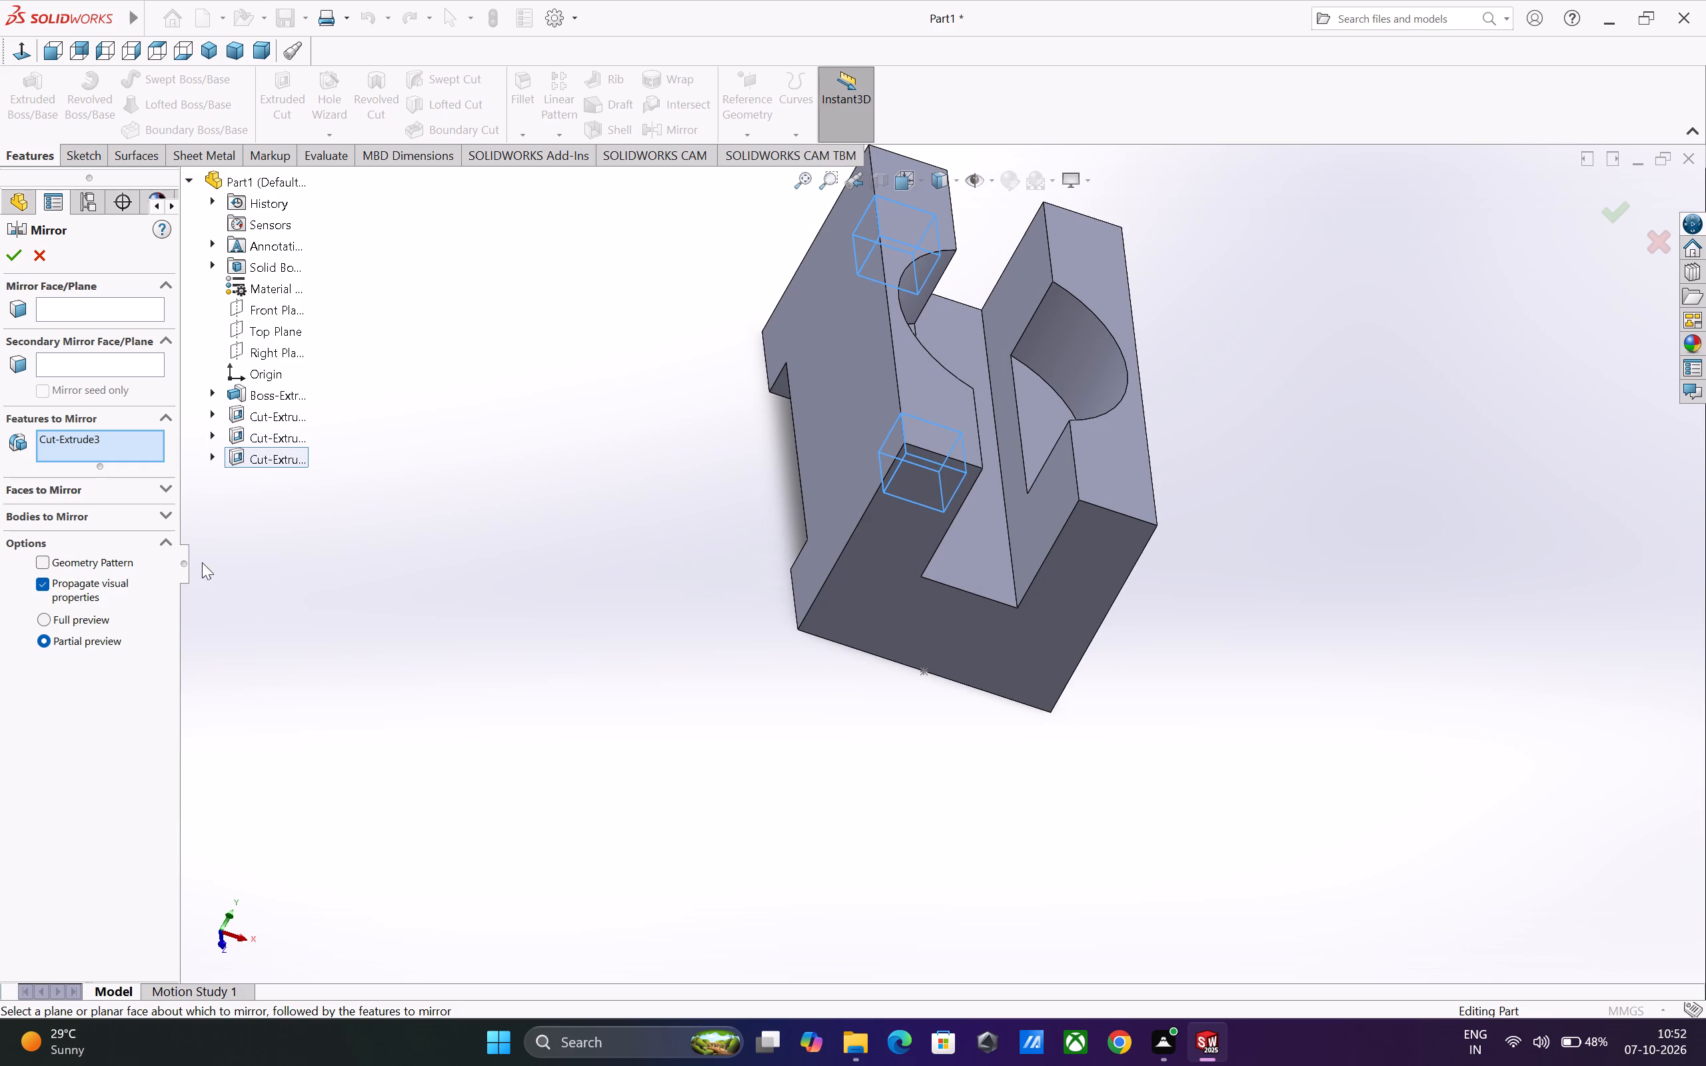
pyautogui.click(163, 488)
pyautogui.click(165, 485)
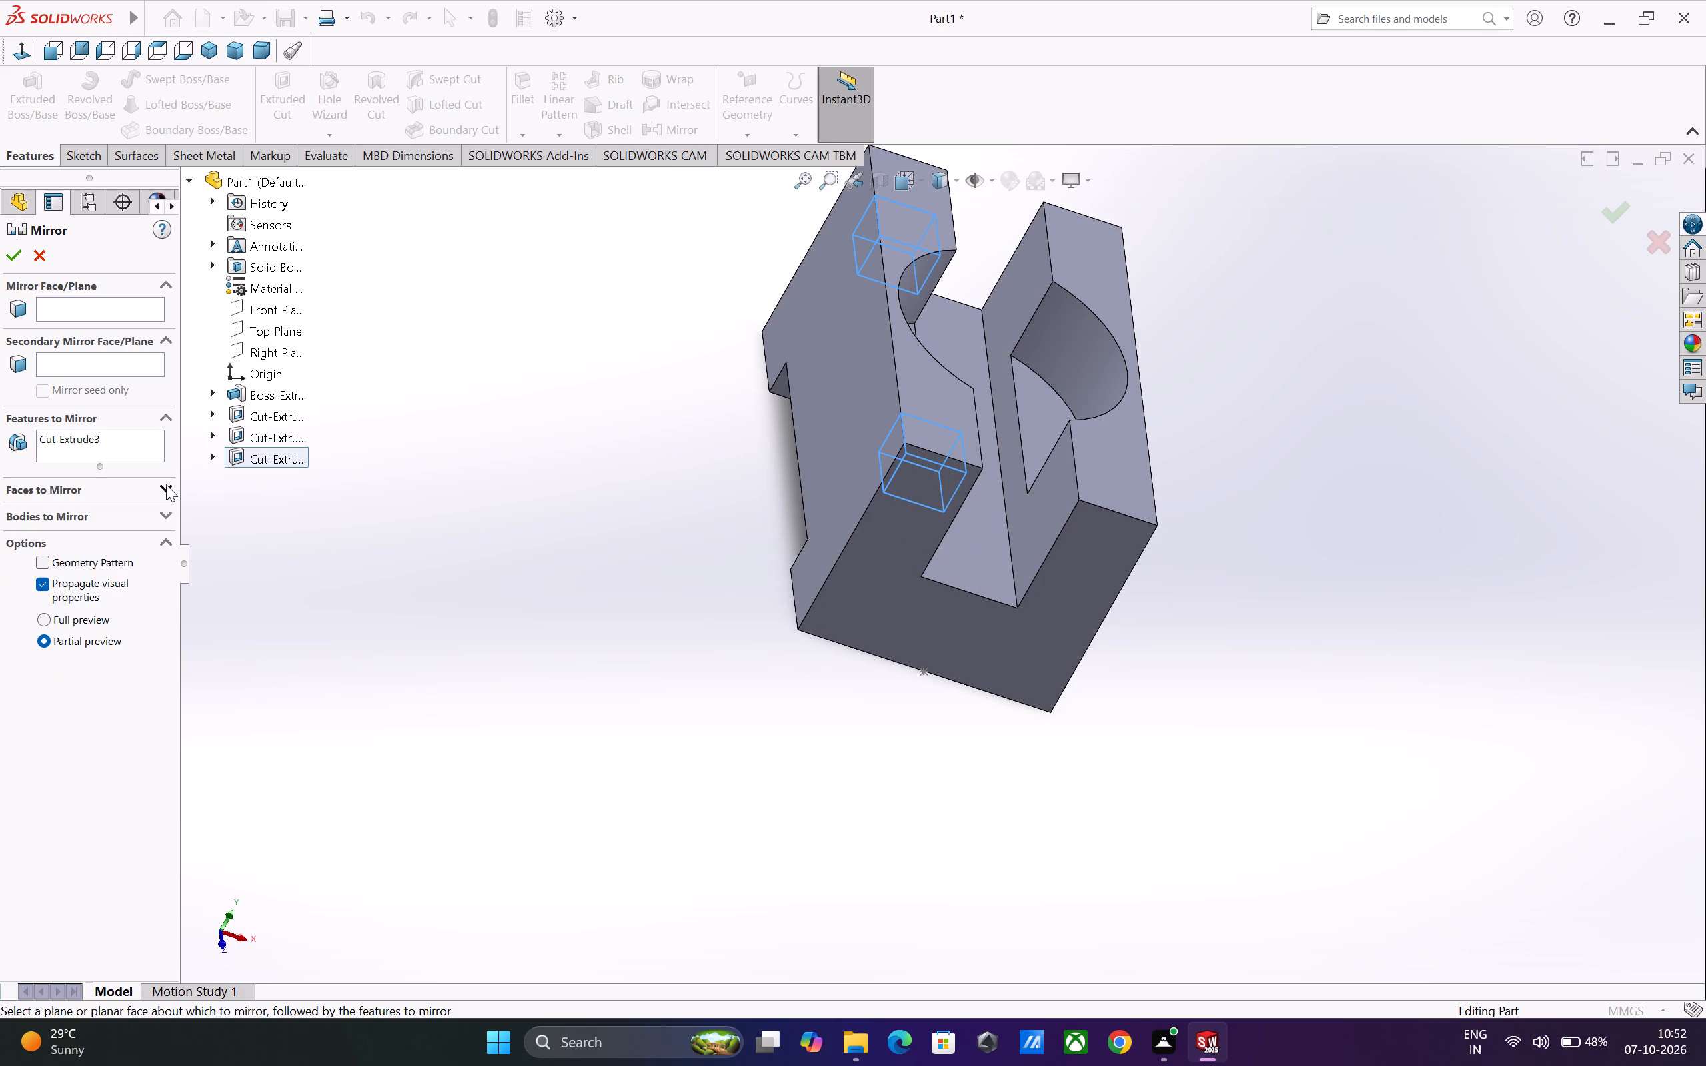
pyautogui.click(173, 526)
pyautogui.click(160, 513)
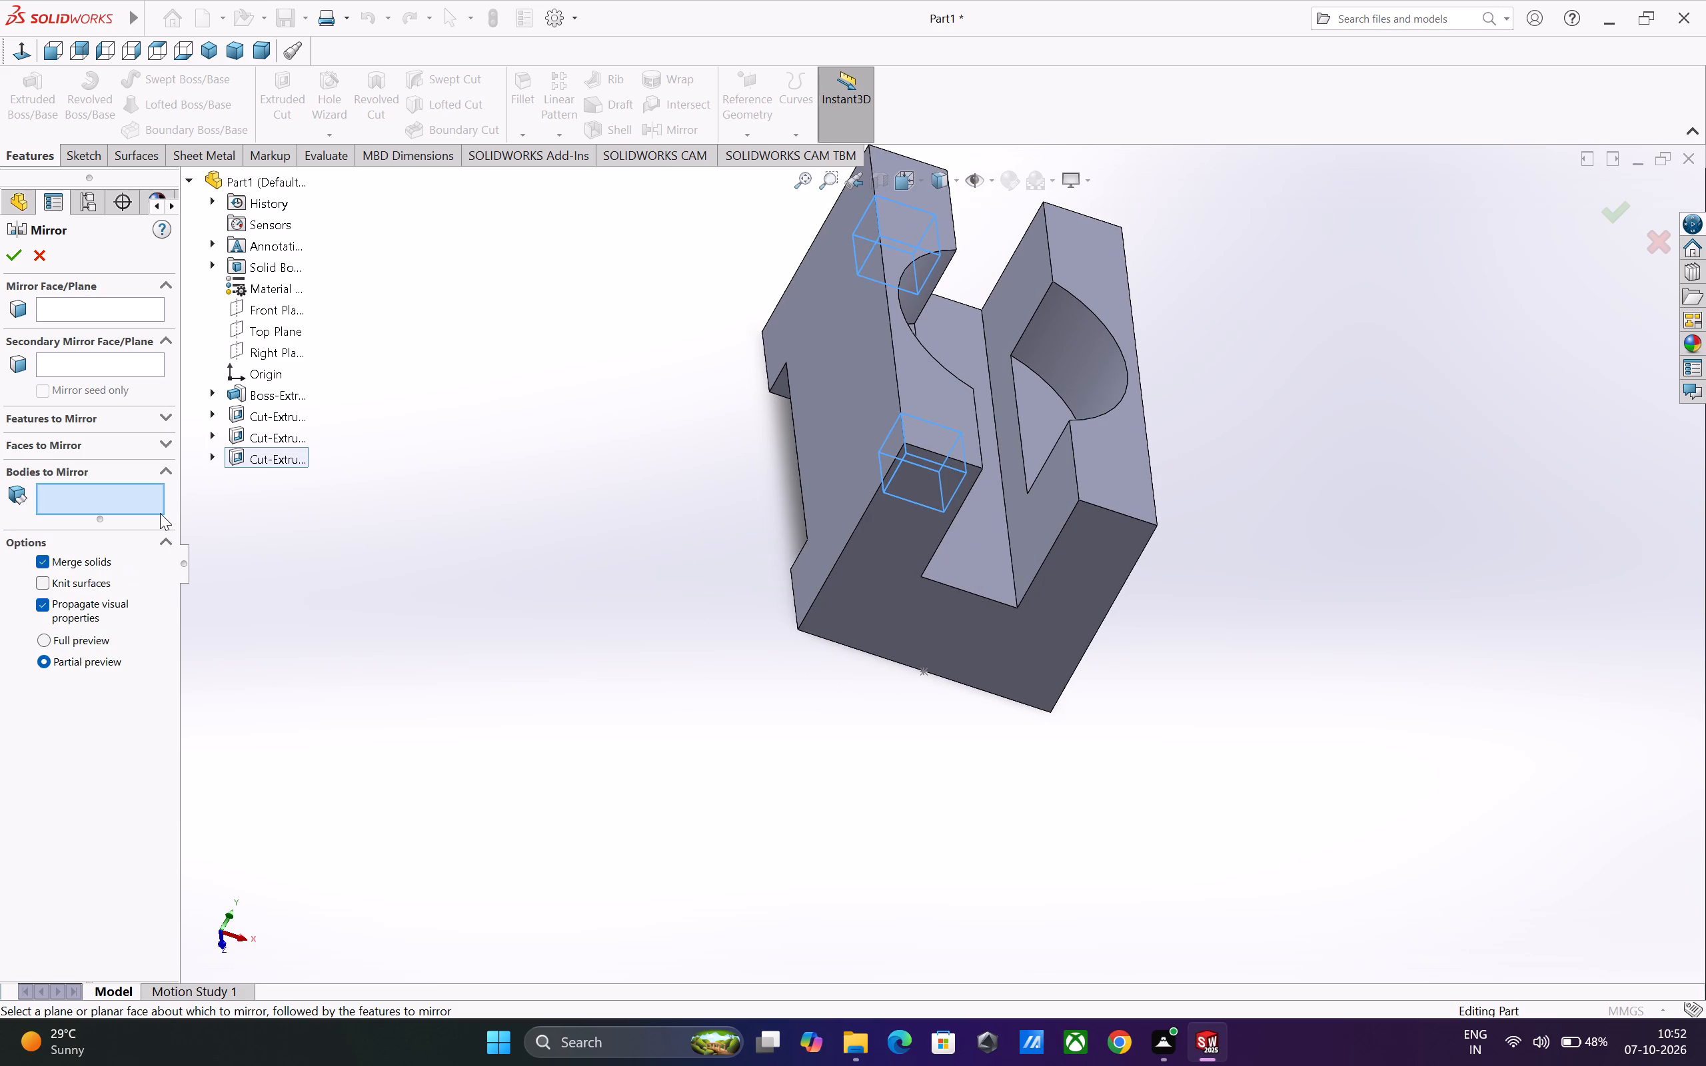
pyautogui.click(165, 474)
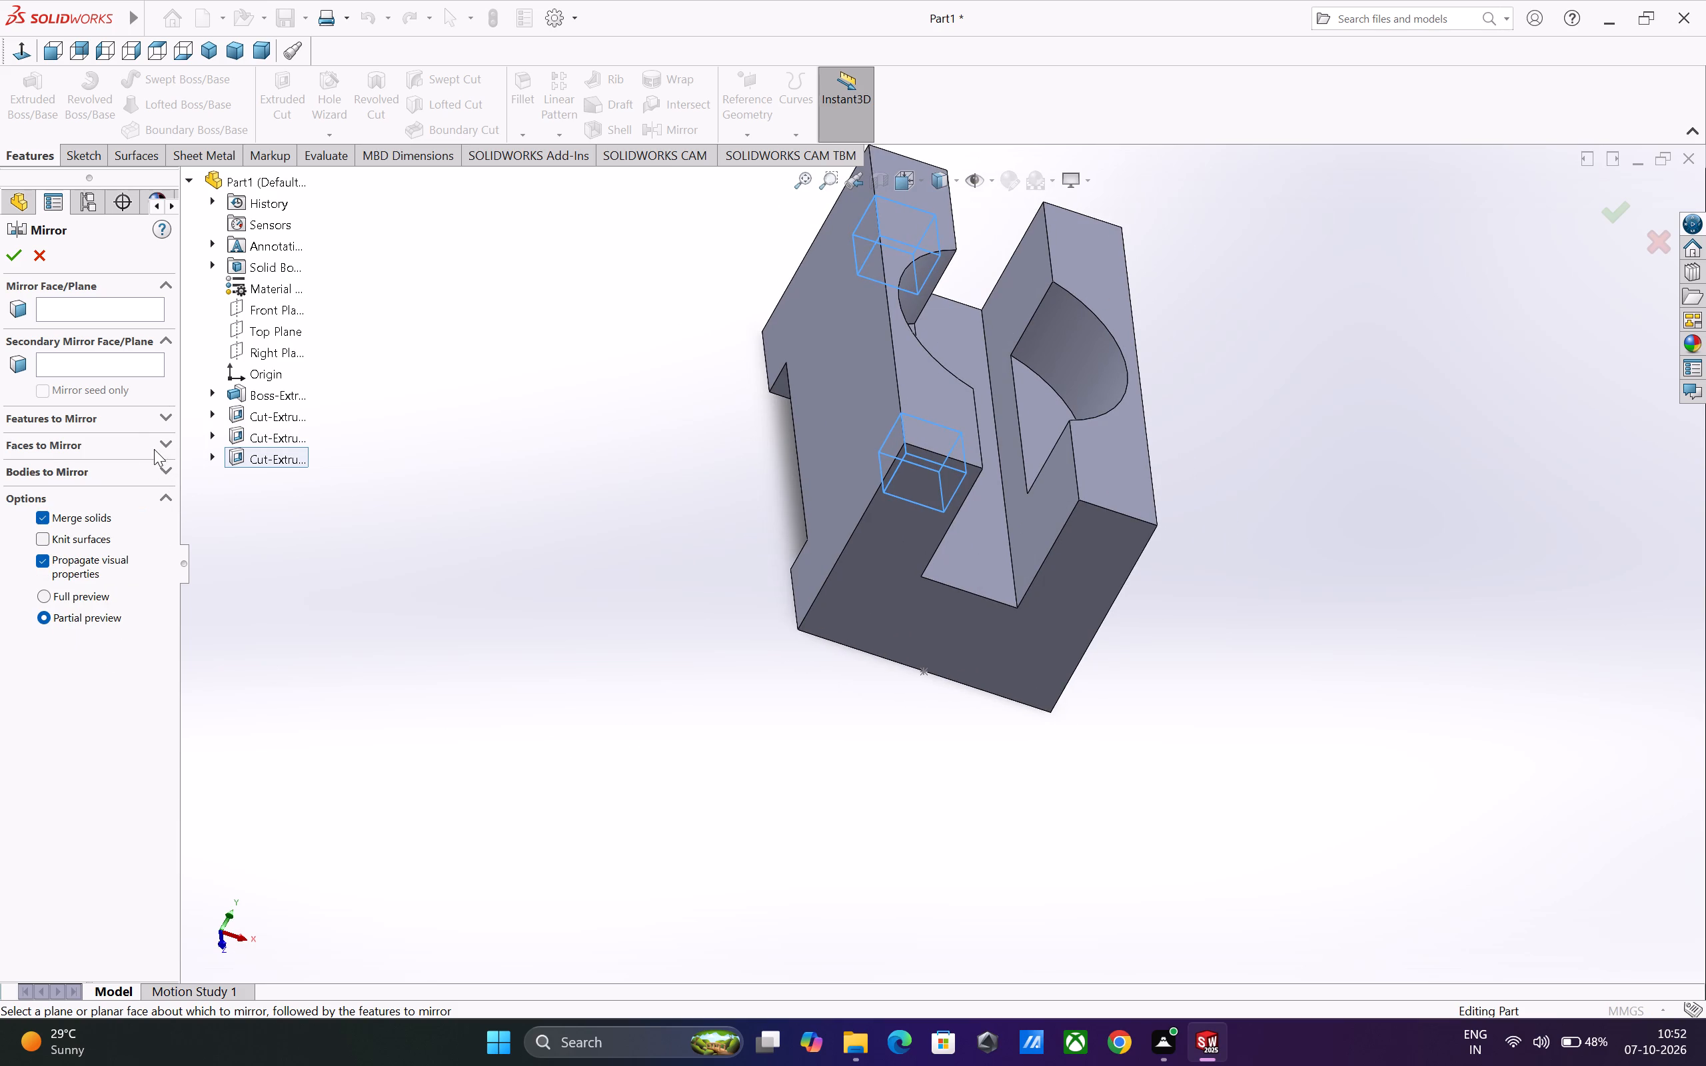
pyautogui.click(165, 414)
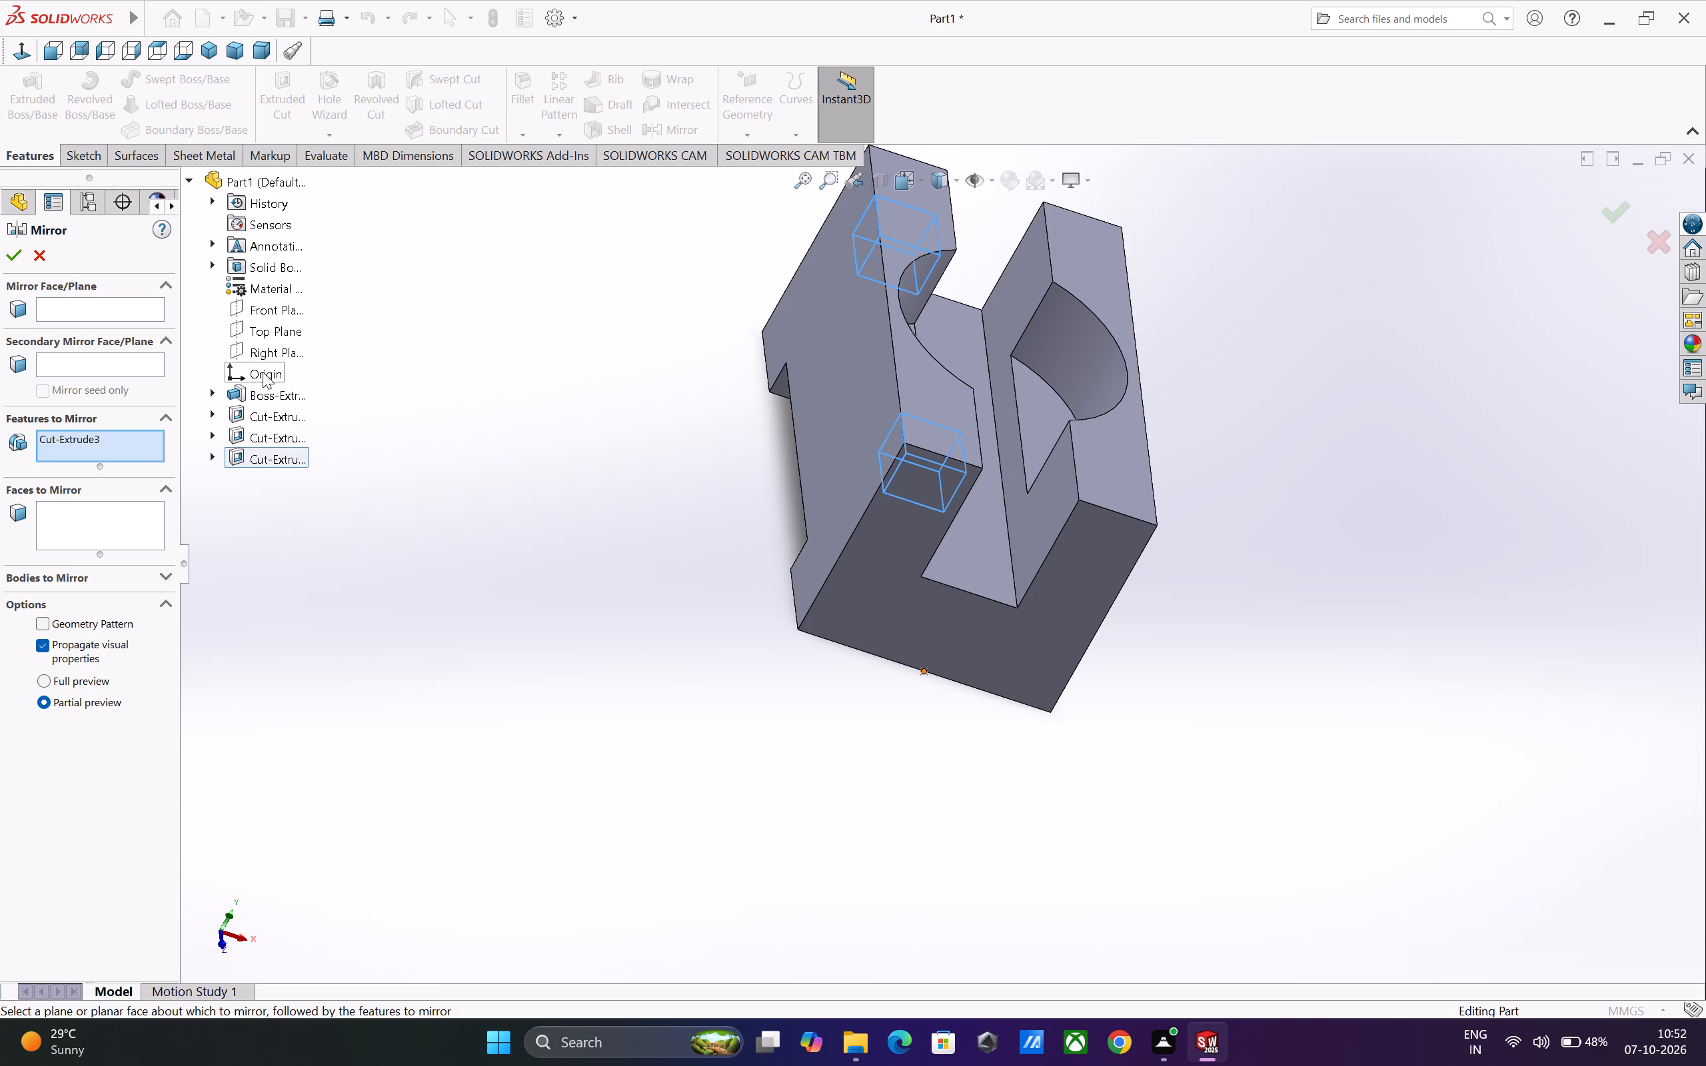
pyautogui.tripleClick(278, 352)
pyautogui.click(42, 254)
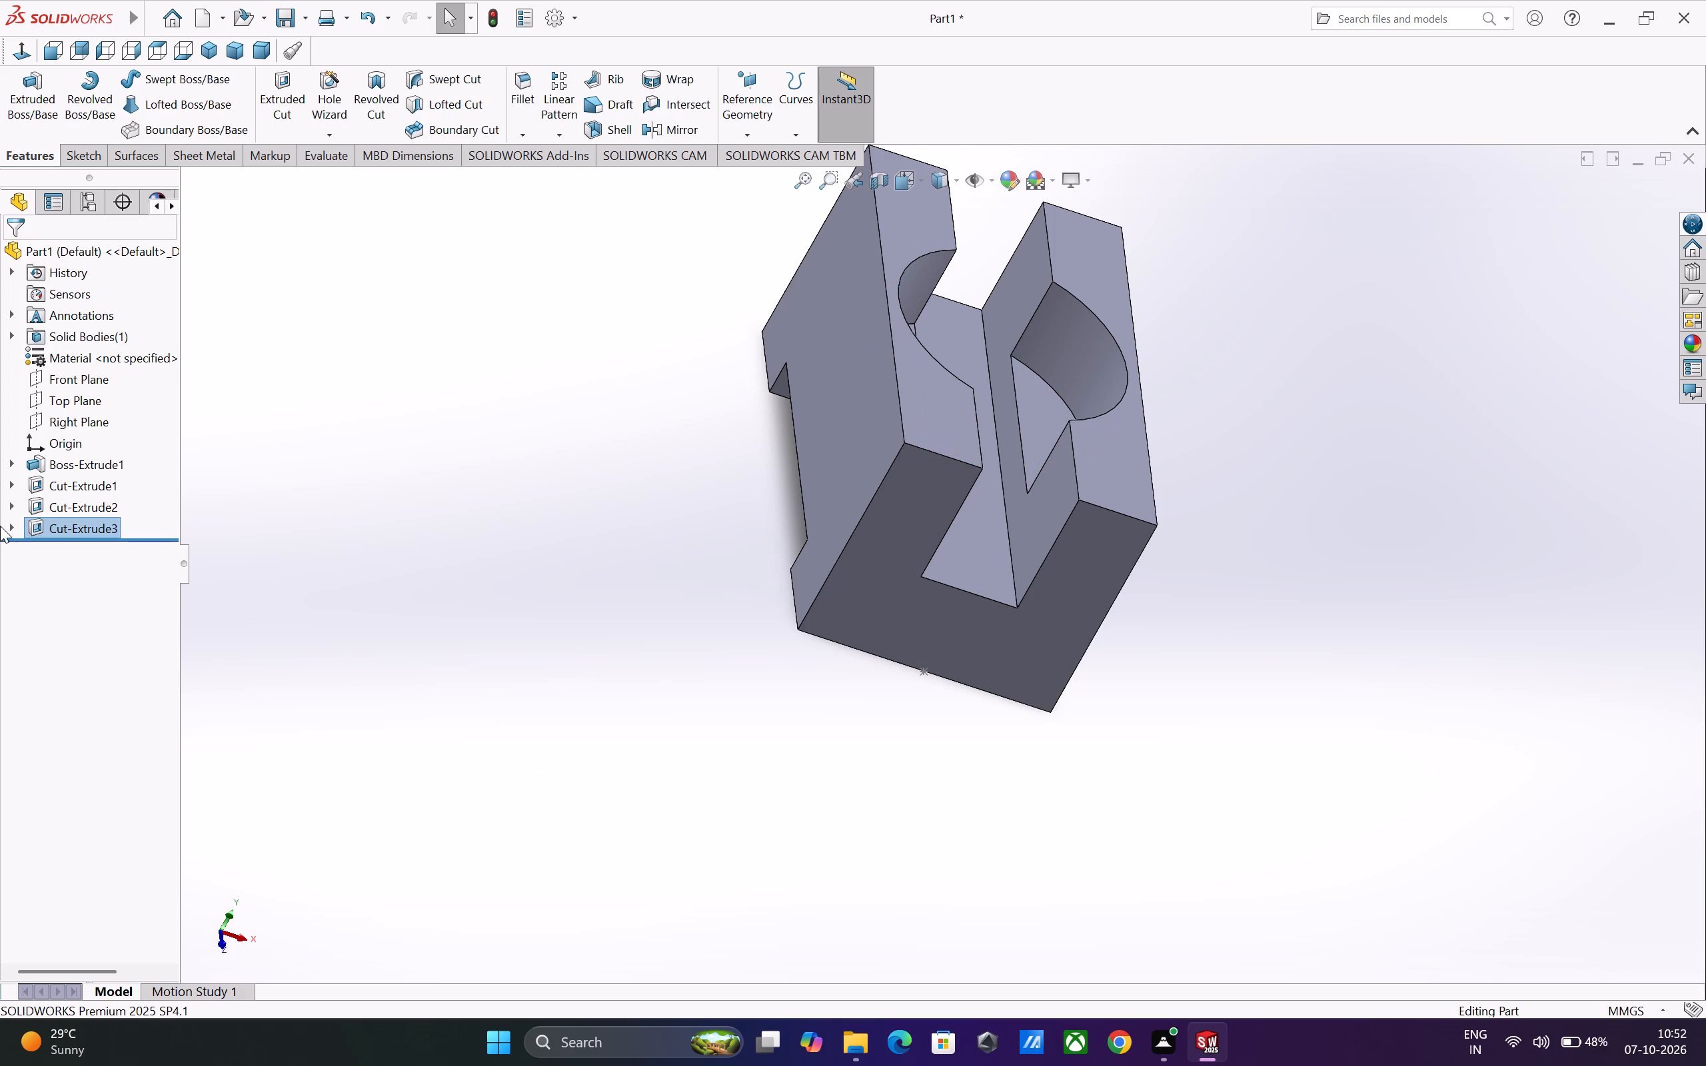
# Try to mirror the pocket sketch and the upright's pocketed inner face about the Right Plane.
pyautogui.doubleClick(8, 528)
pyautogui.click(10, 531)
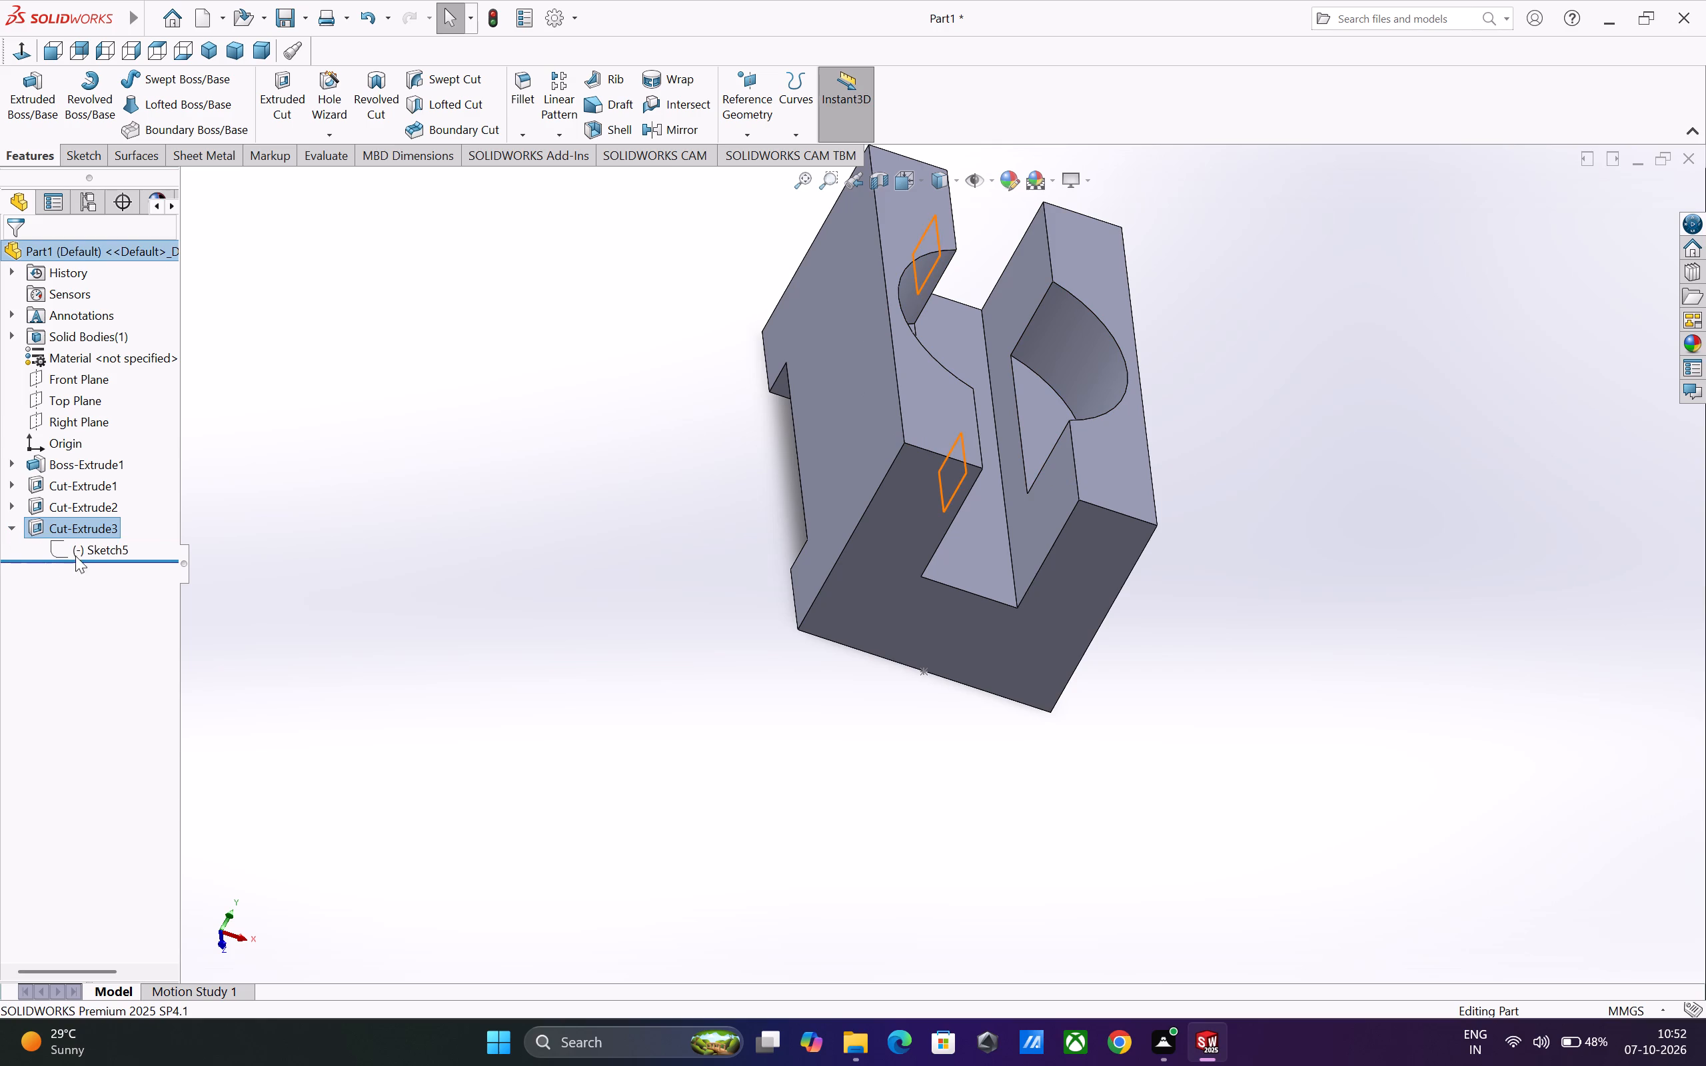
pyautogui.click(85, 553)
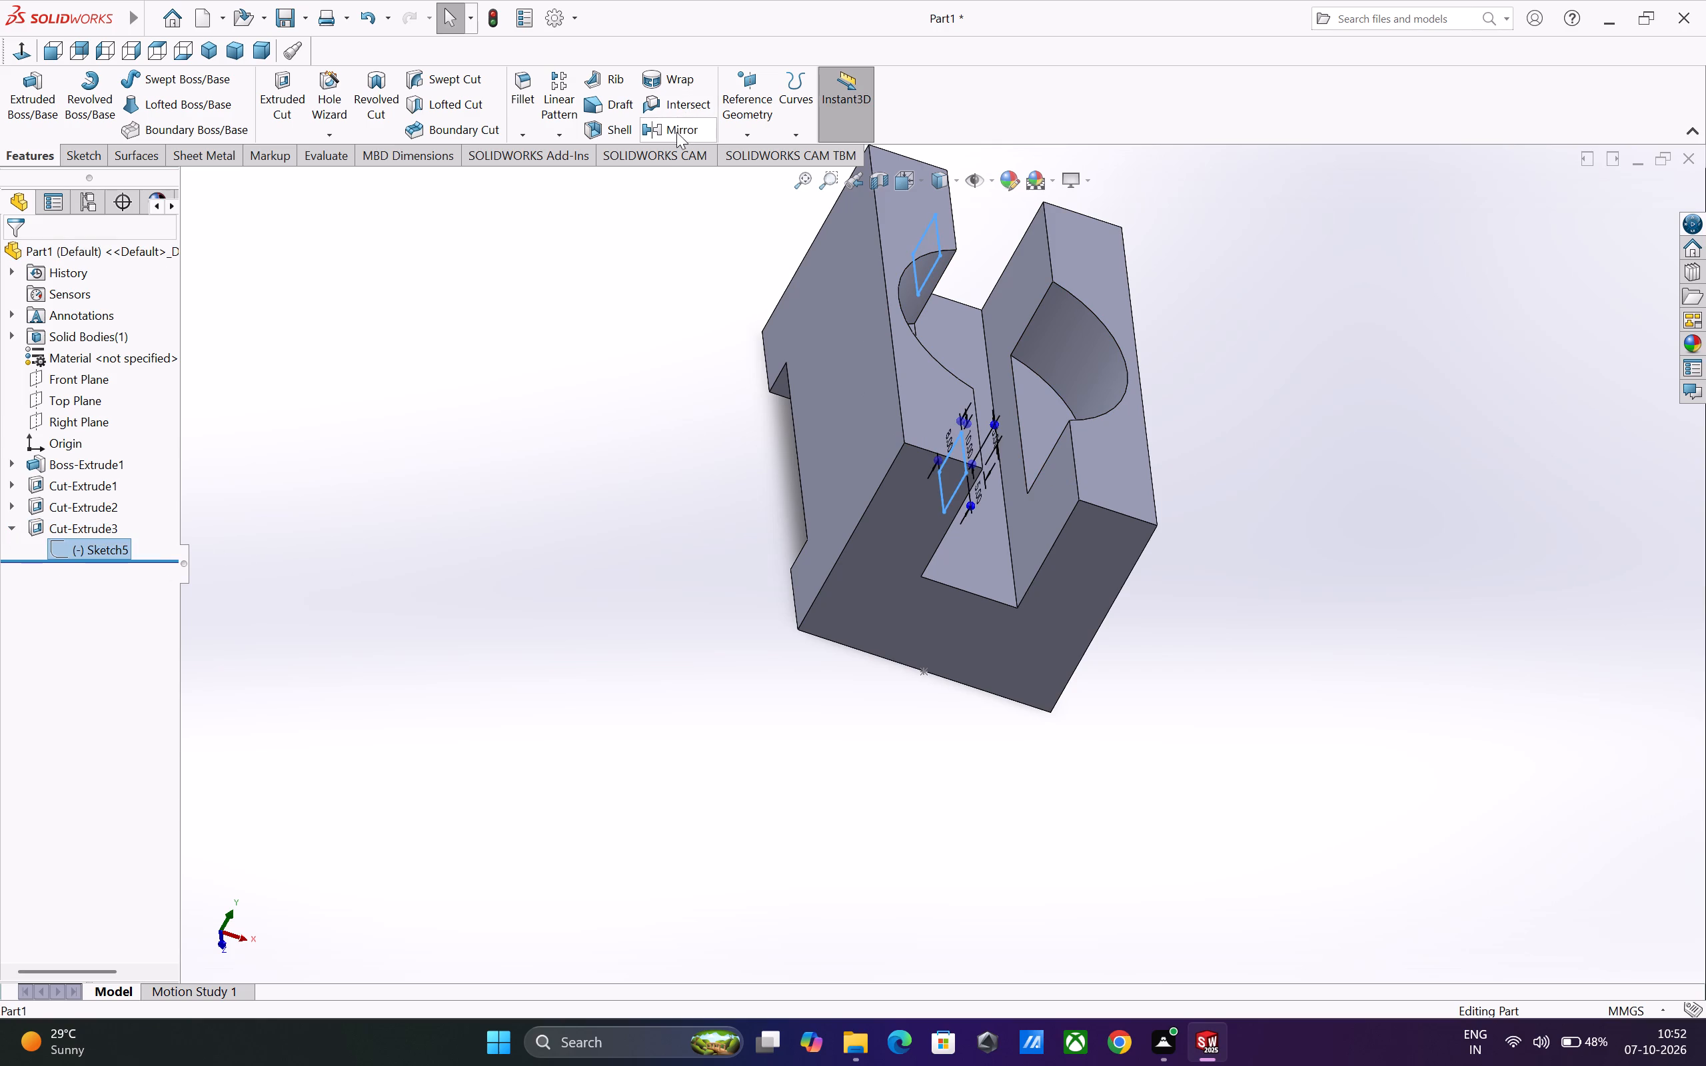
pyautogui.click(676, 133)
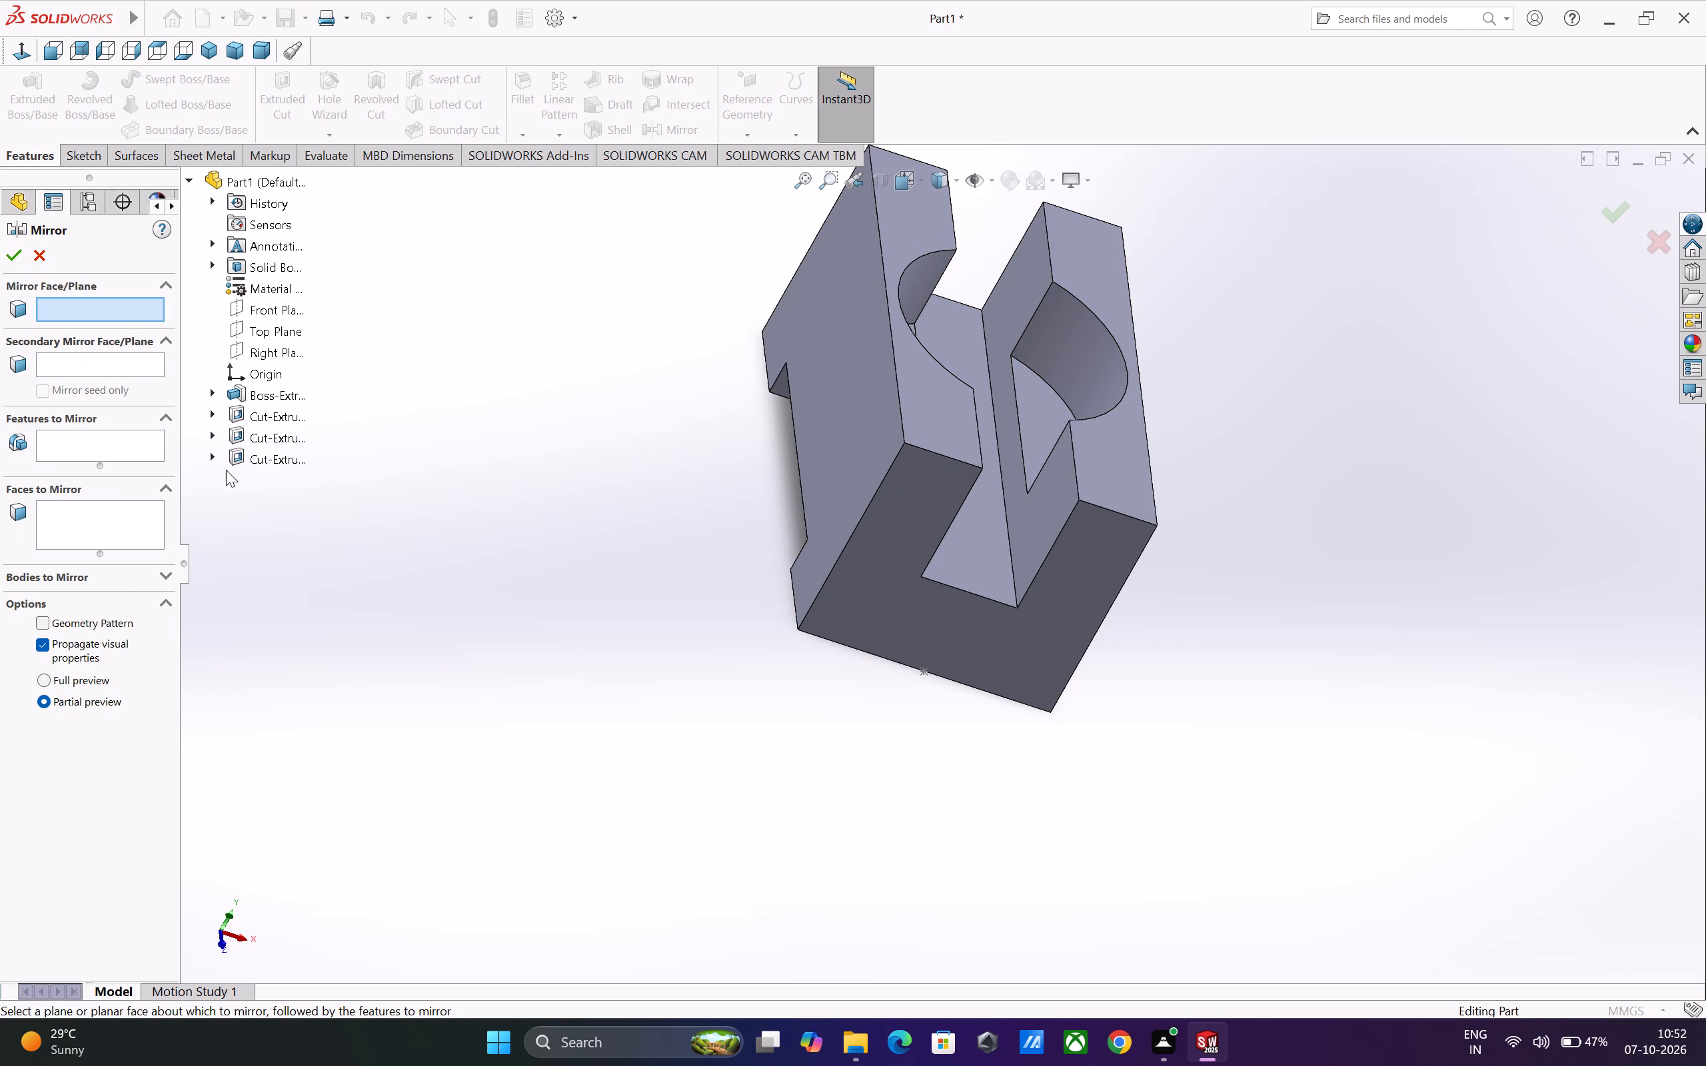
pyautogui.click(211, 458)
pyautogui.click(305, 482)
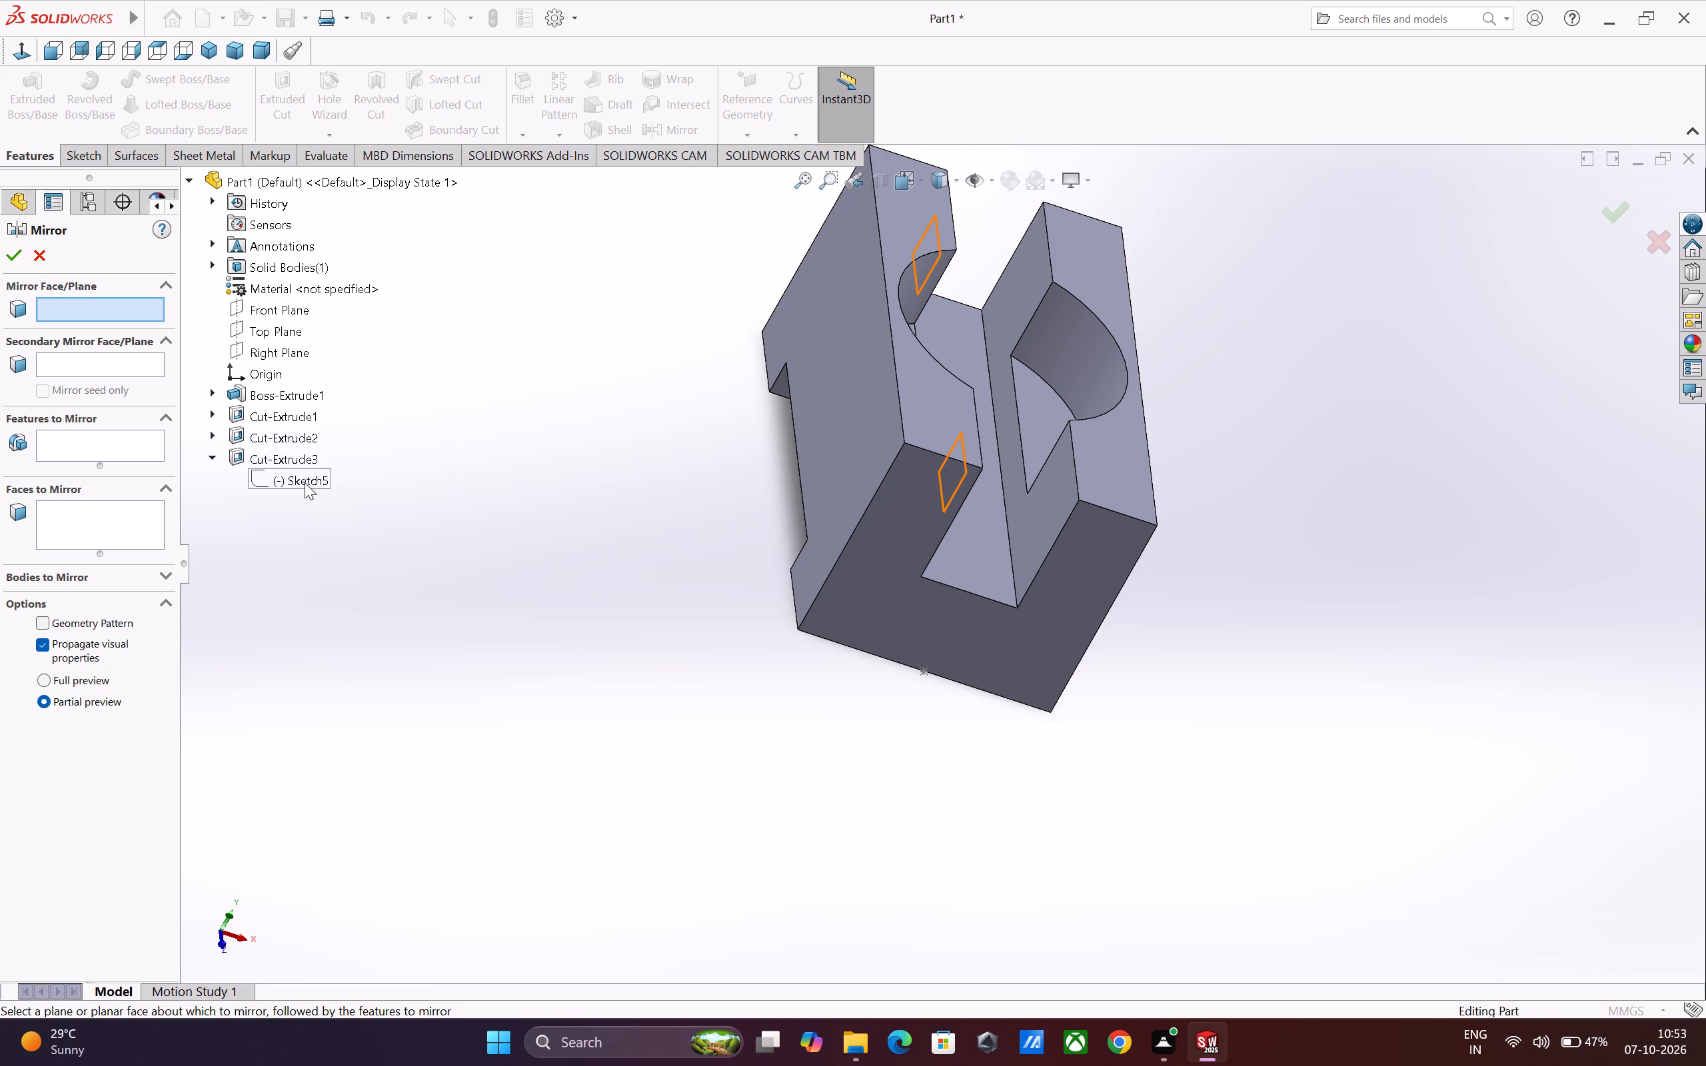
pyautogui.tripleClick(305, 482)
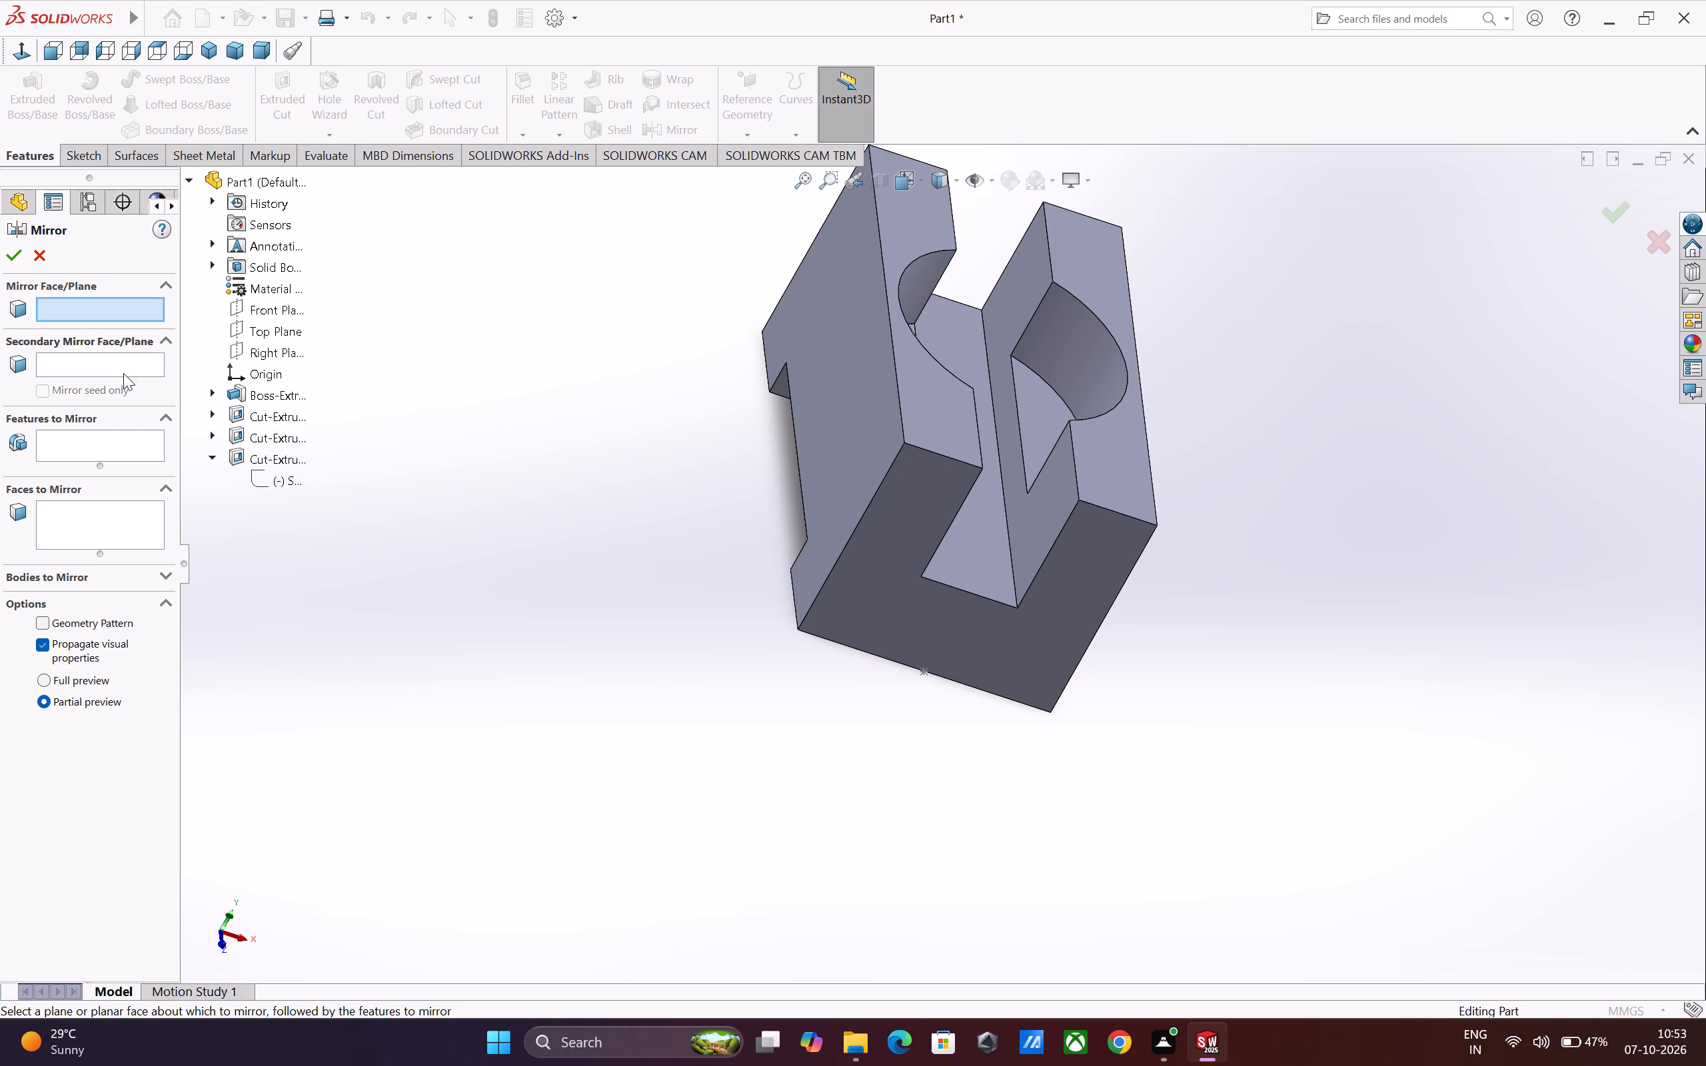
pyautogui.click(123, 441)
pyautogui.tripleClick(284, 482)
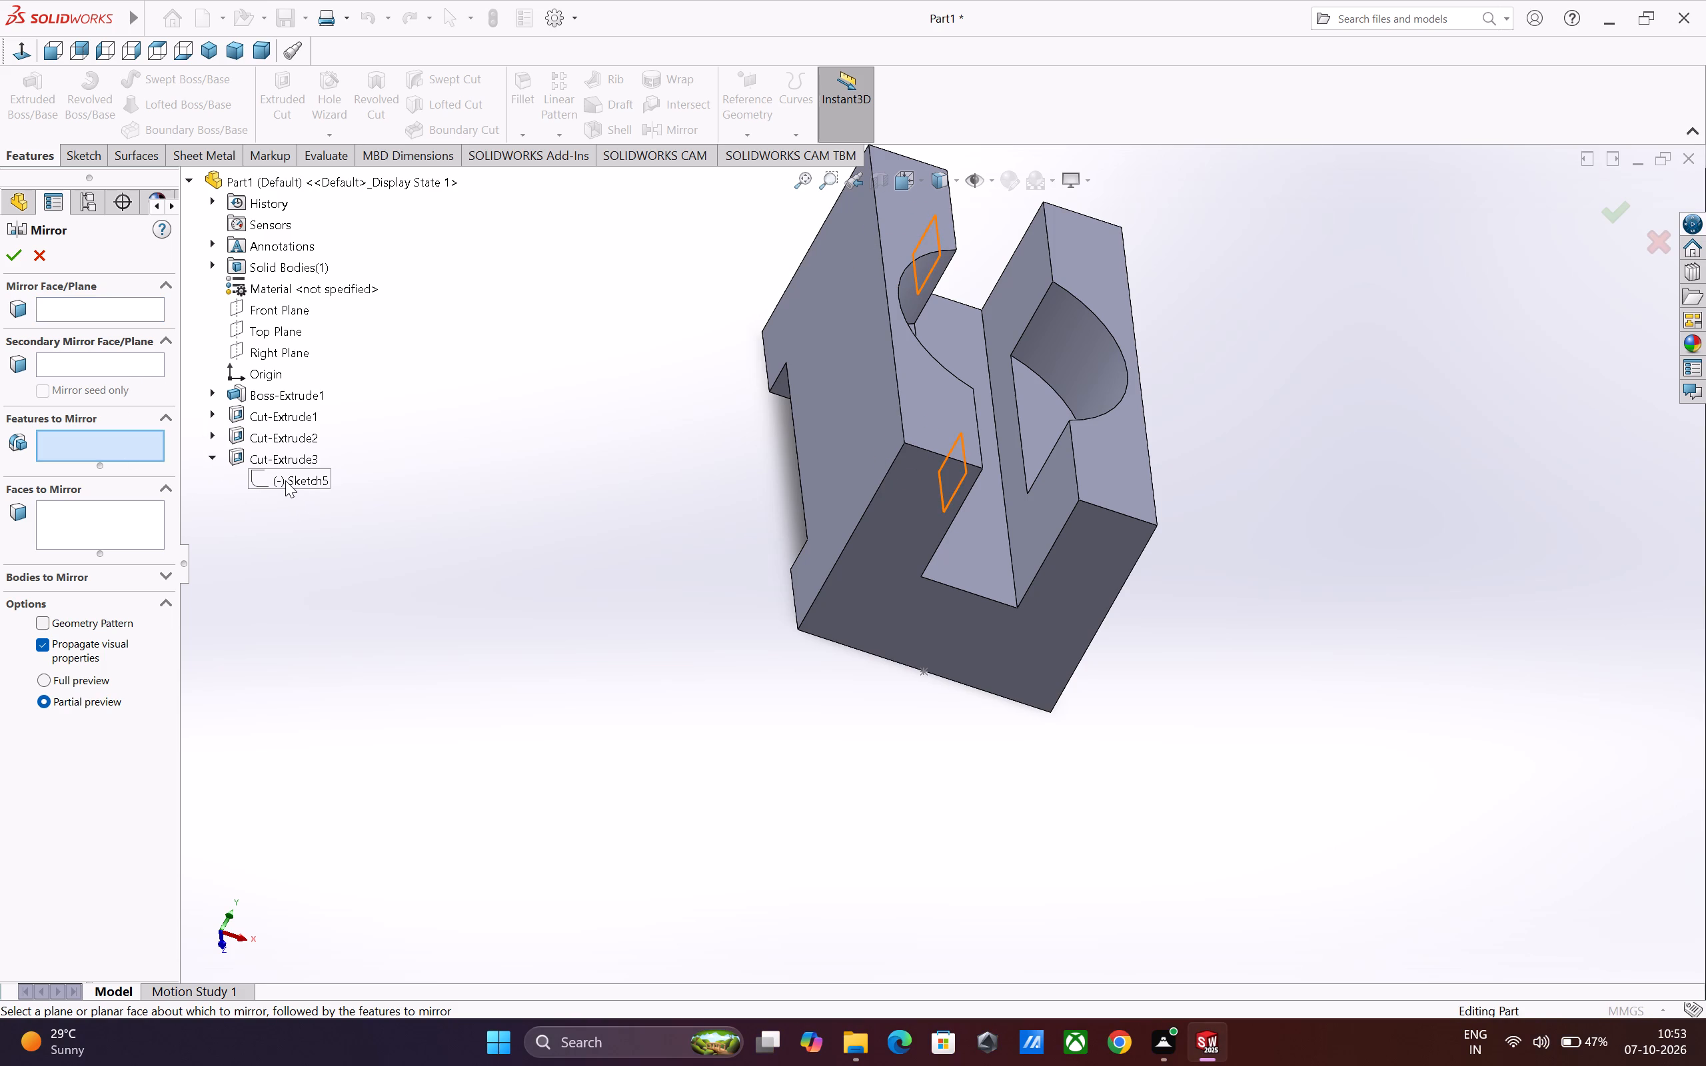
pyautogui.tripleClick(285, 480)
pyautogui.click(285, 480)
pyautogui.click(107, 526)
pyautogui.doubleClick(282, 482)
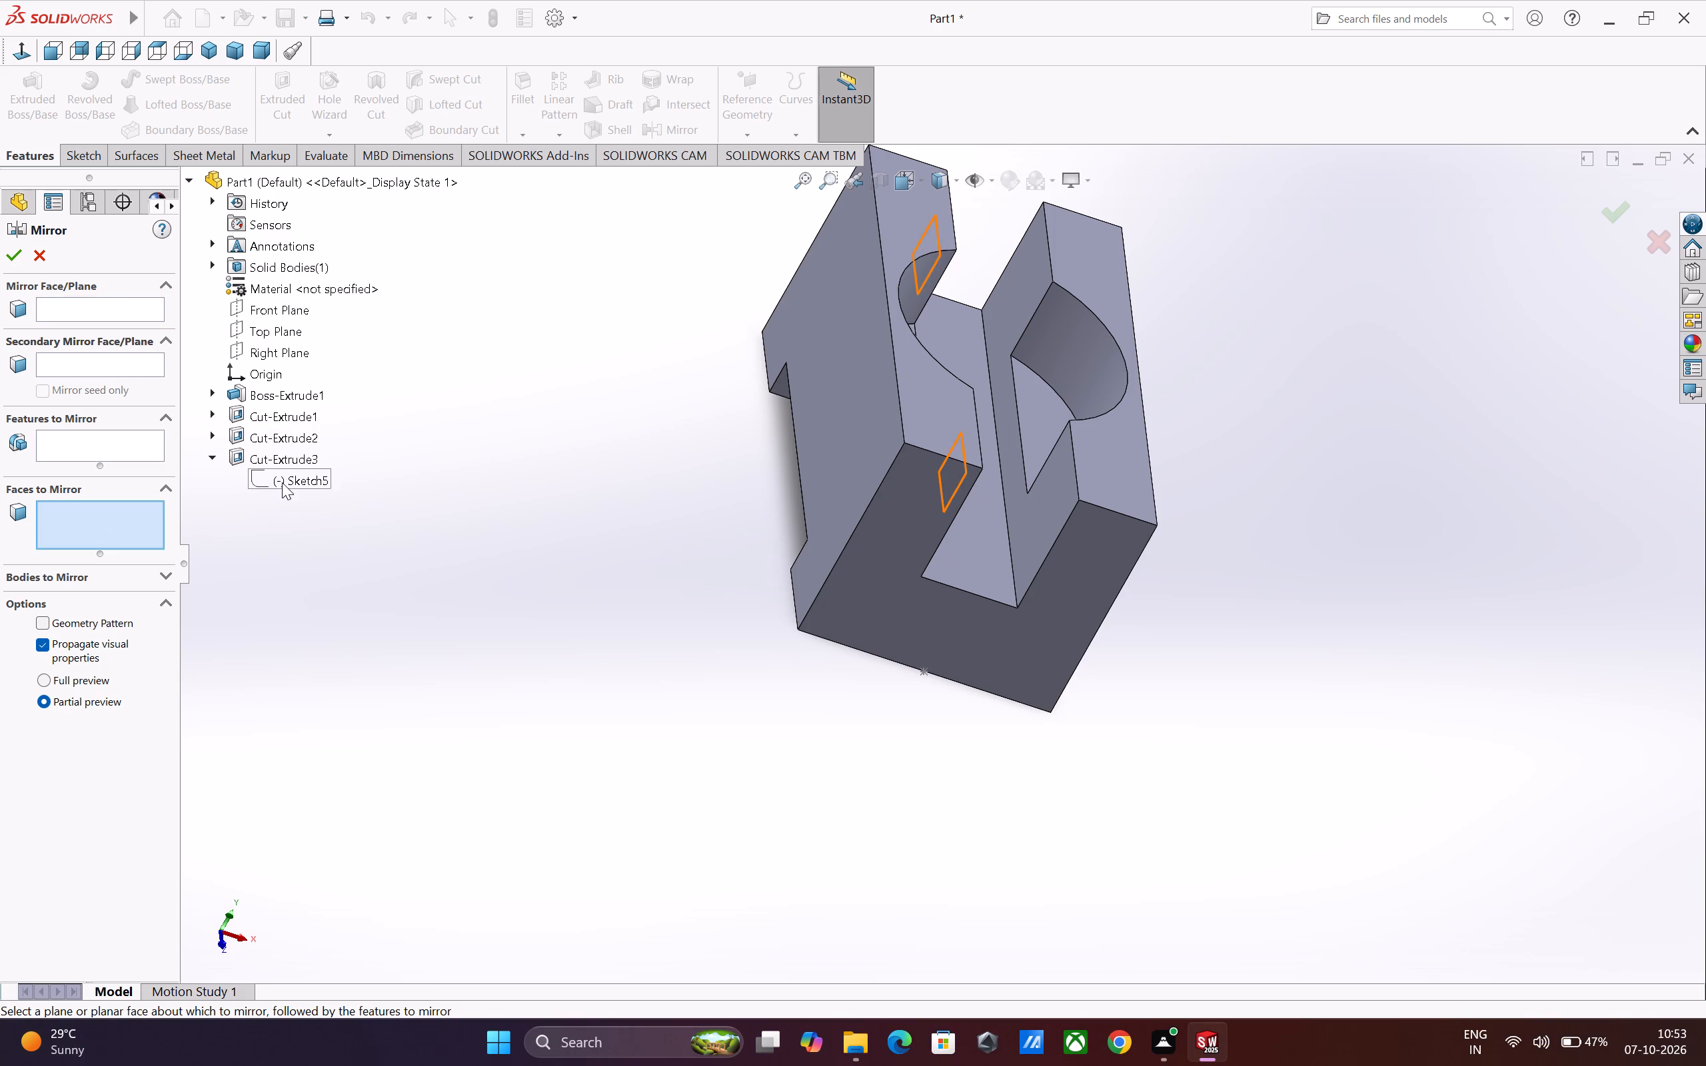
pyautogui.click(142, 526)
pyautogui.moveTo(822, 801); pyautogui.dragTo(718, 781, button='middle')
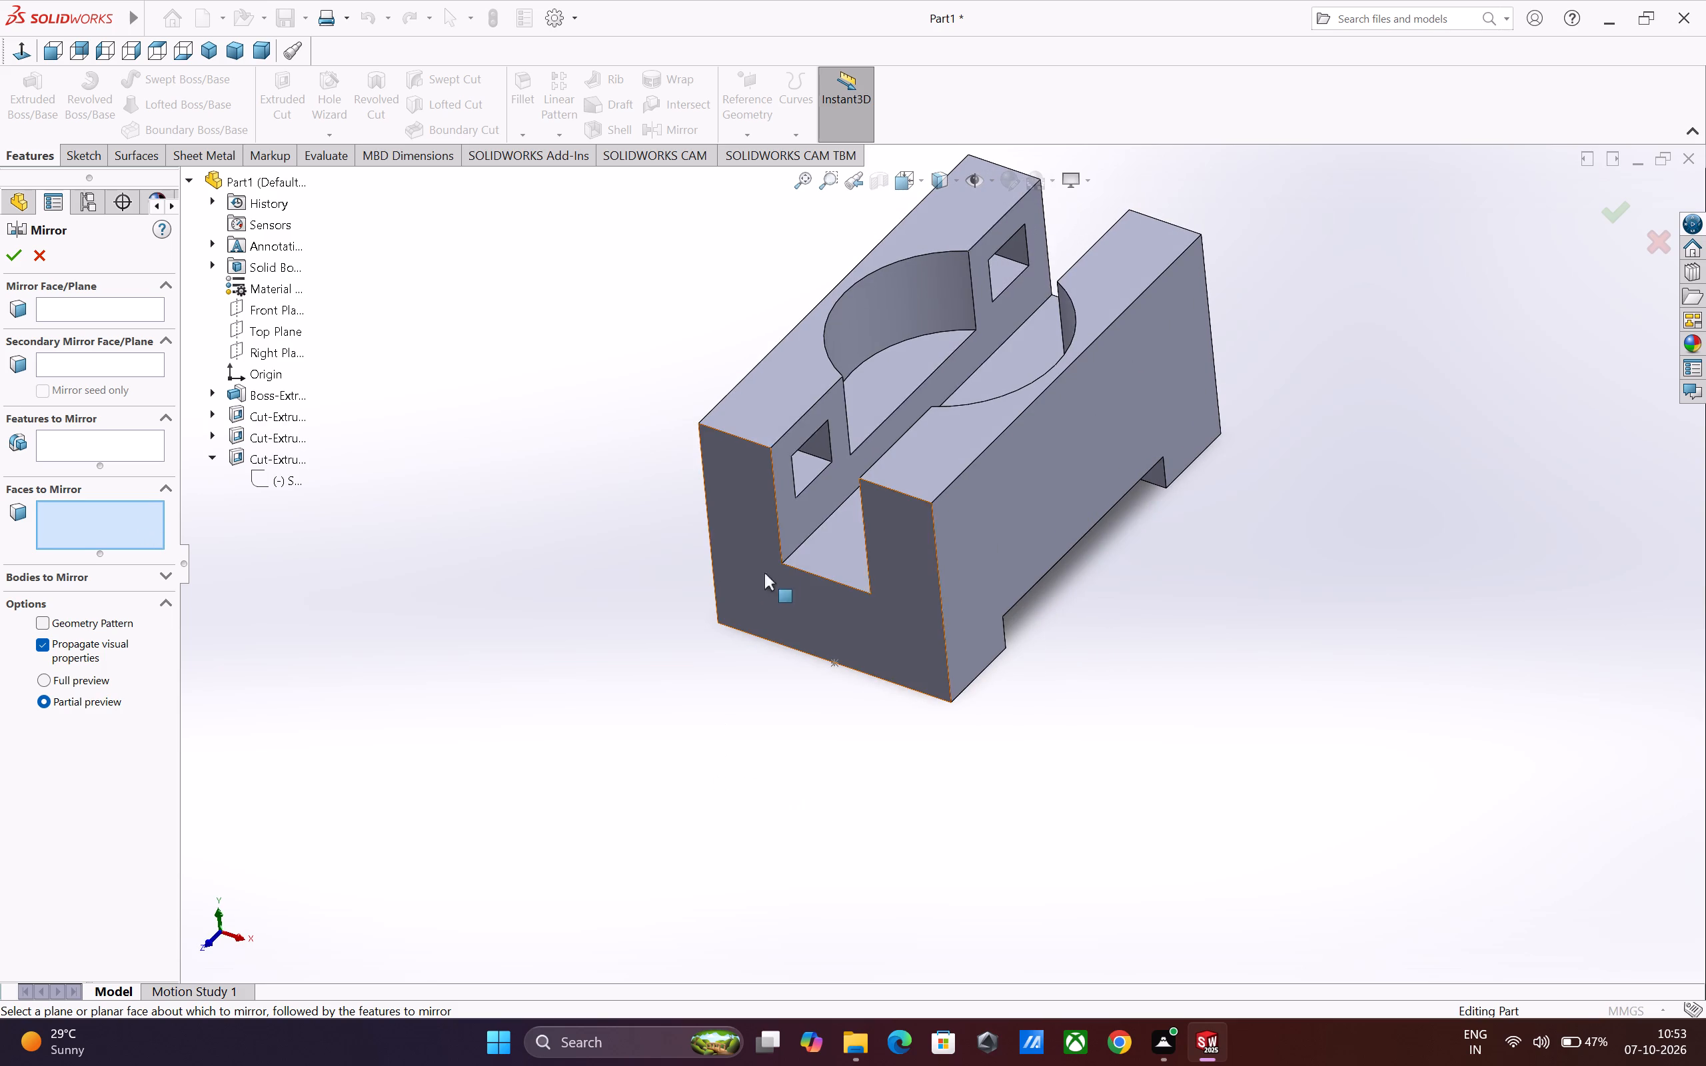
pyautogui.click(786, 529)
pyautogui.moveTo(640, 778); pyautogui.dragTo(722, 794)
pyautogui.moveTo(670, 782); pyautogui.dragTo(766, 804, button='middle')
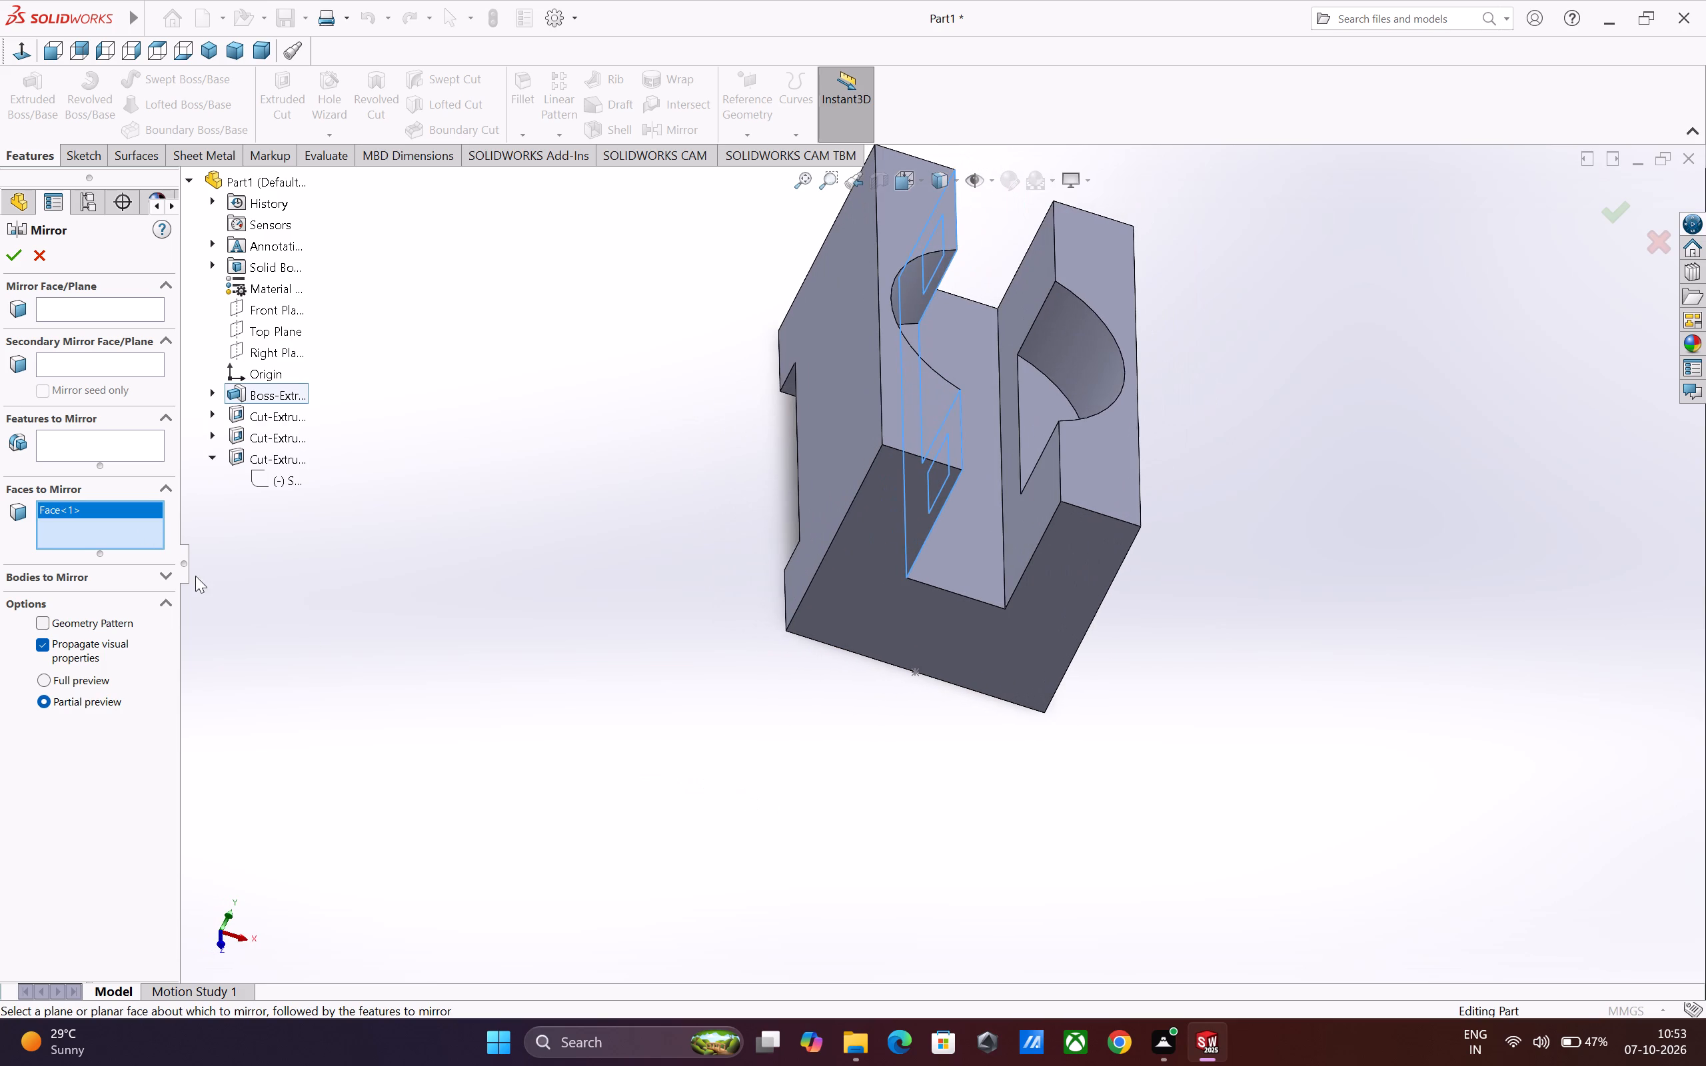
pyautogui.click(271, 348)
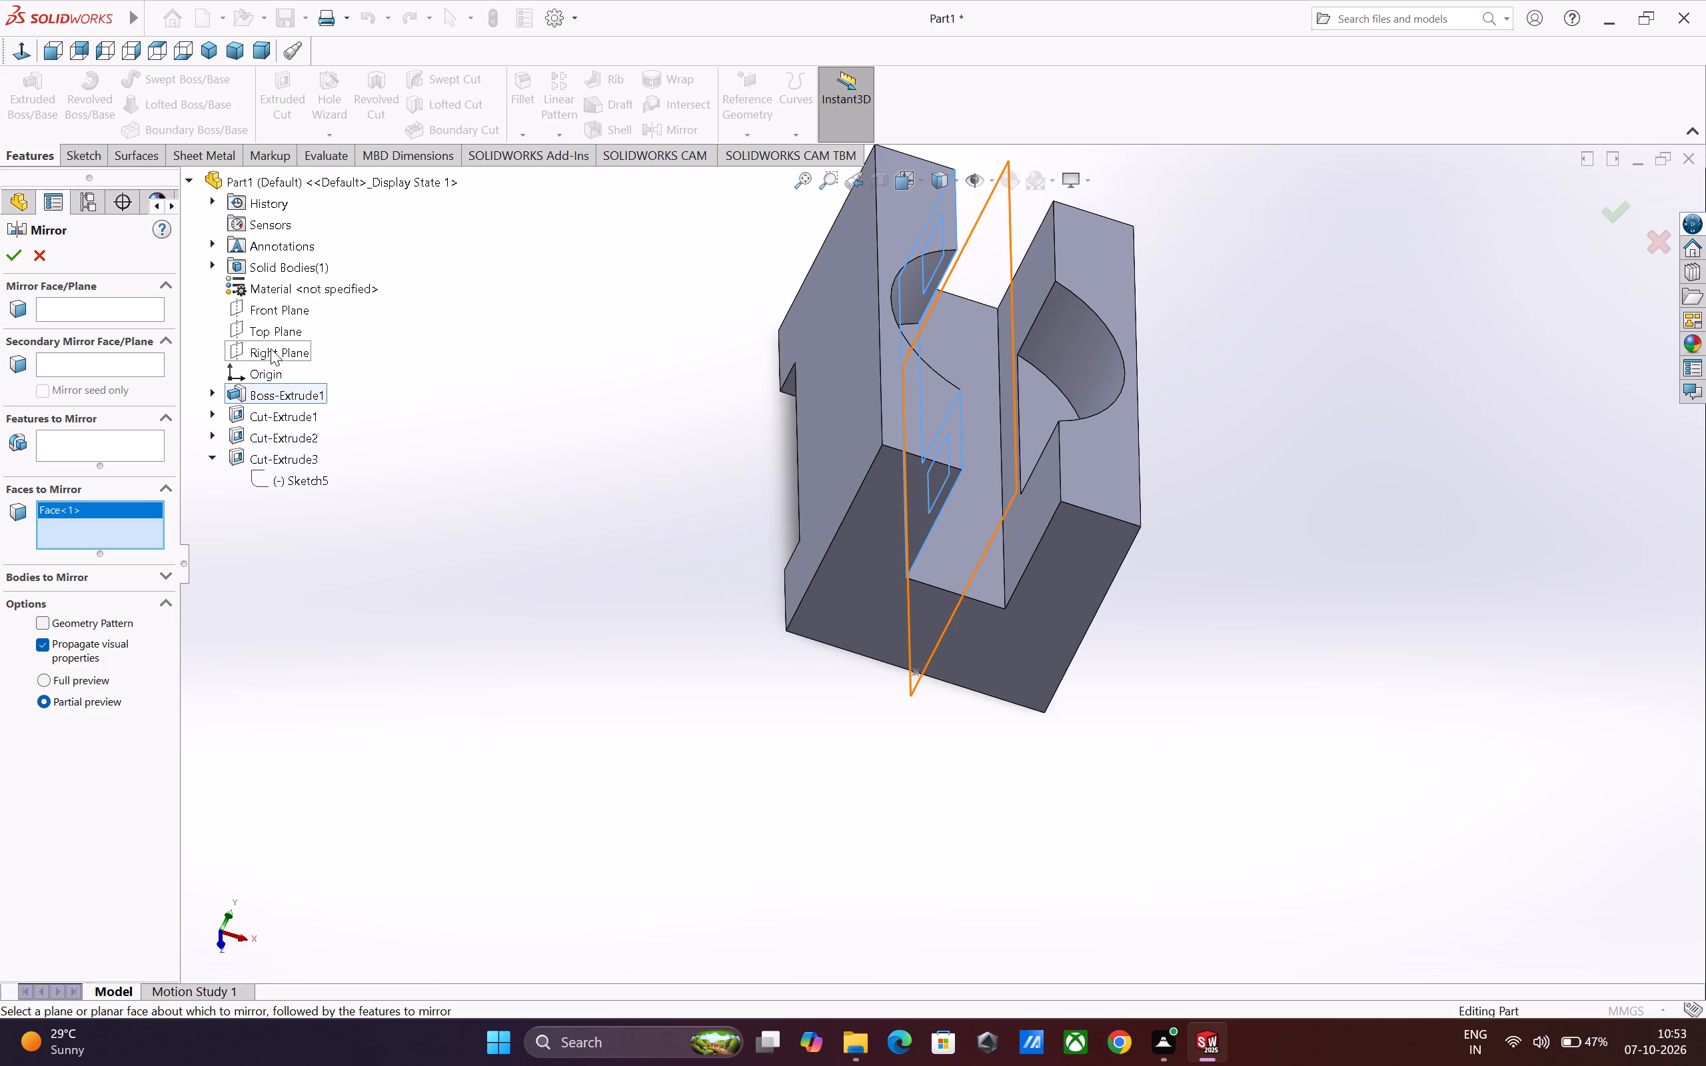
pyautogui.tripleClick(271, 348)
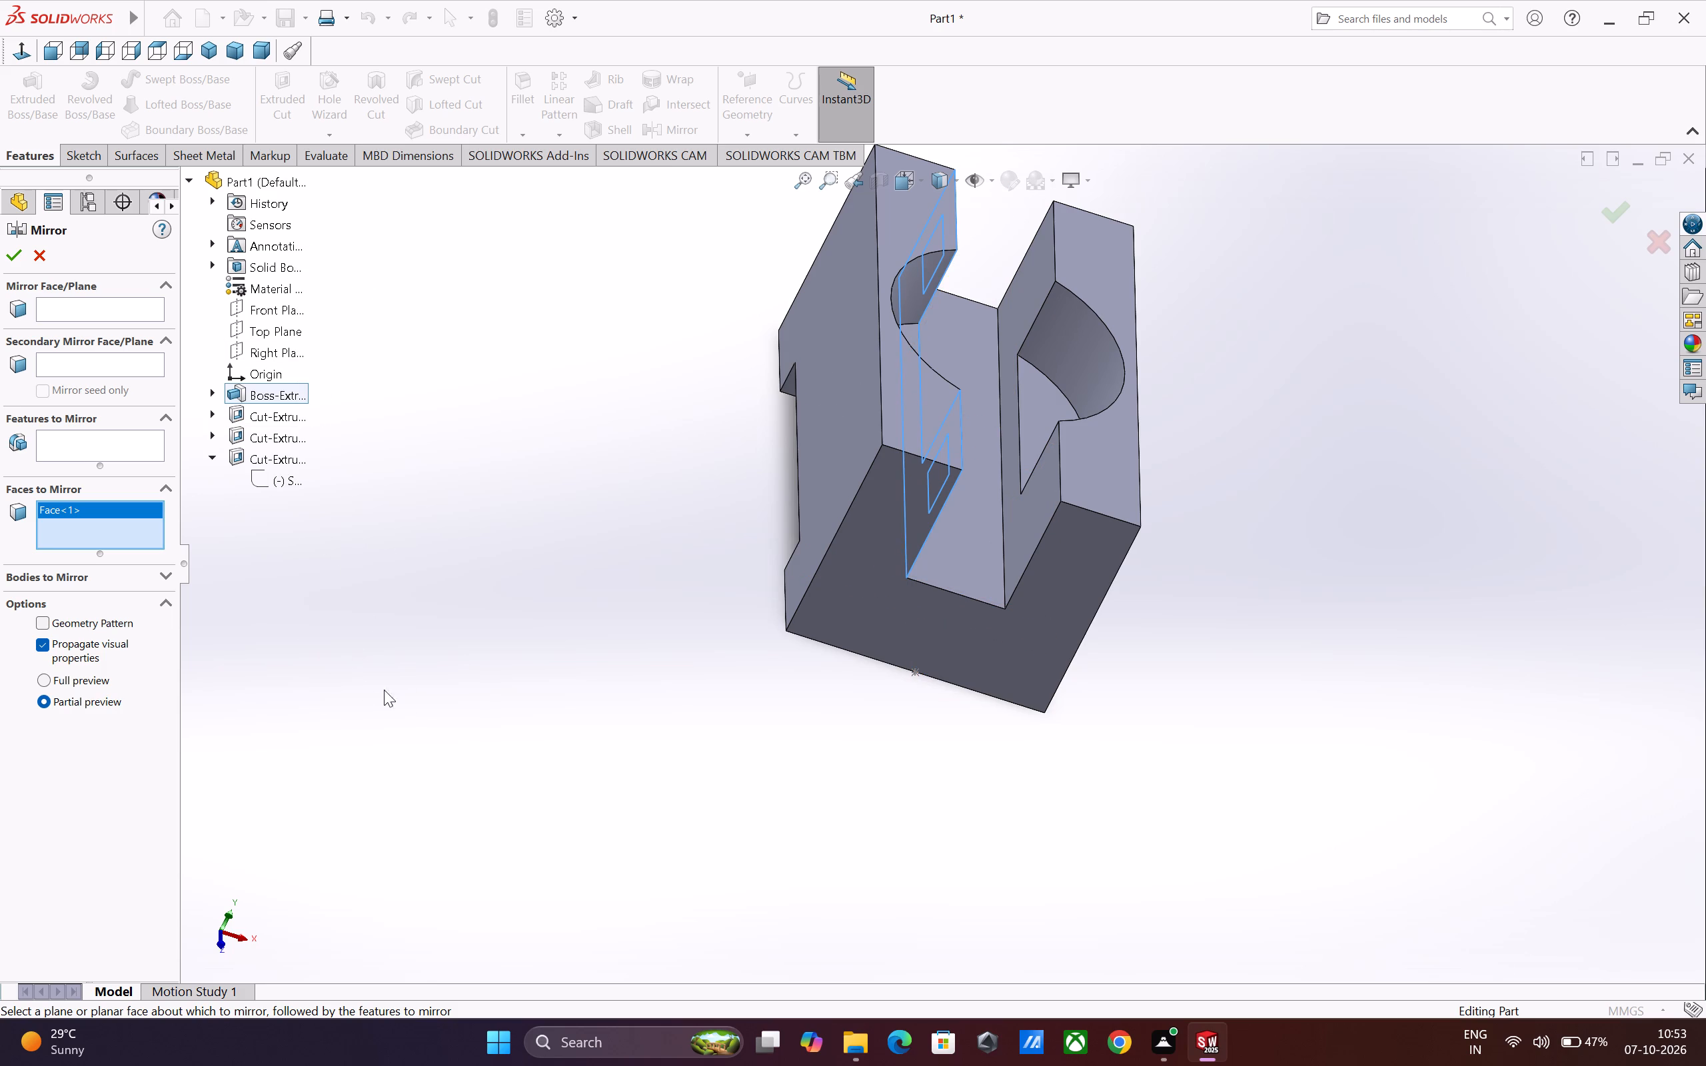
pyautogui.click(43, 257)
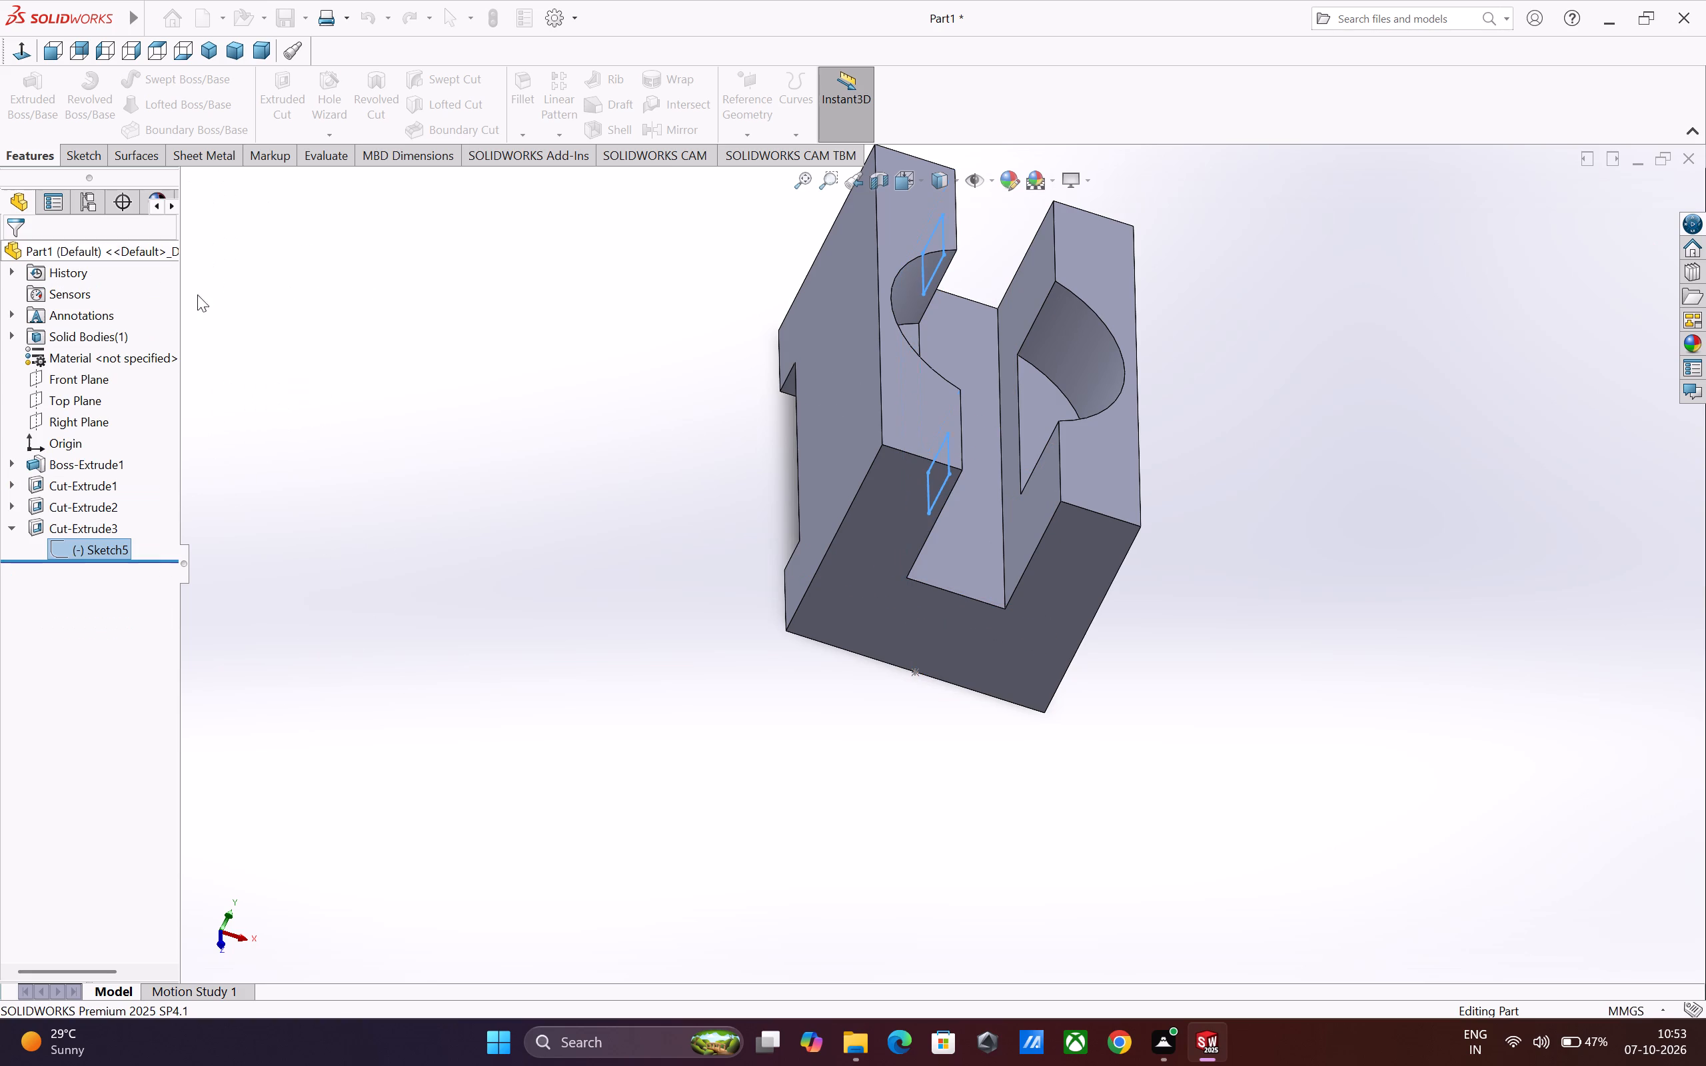
# Sketch a corner rectangle about 5.9 by 4.8 mm on the opposite upright's inner face, near the upper corner farthest from the origin.
pyautogui.click(91, 158)
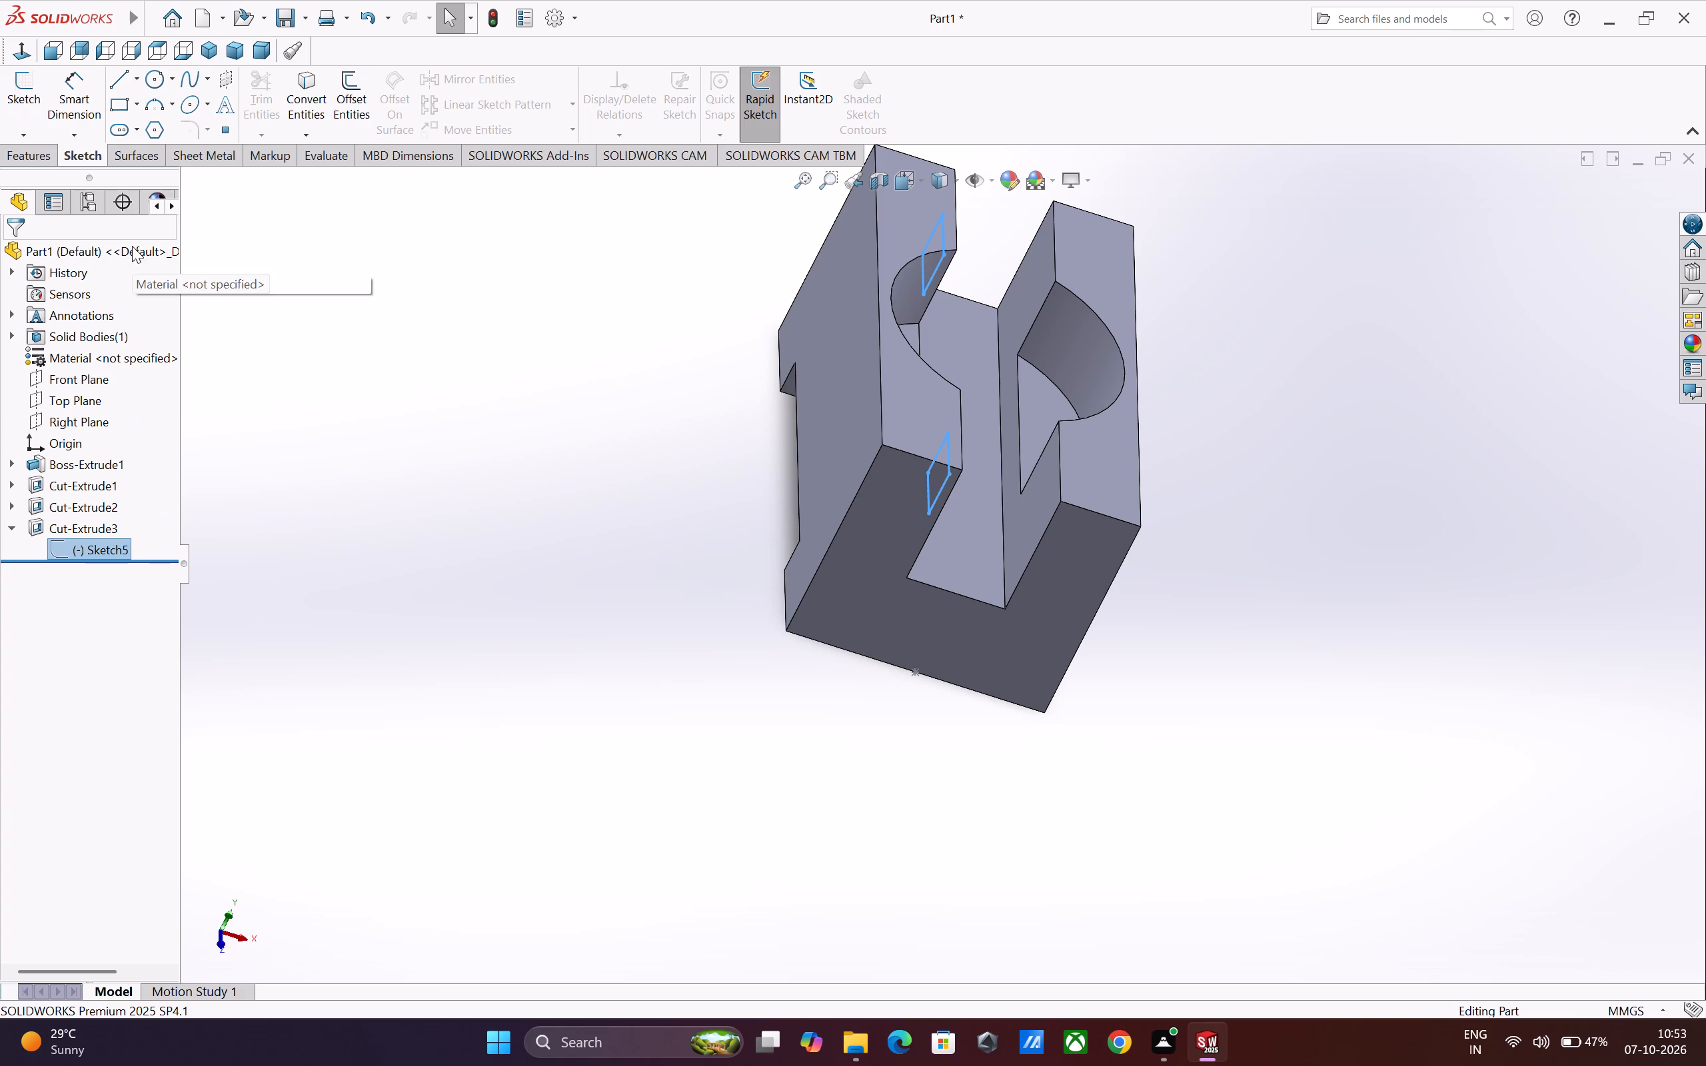
pyautogui.click(287, 534)
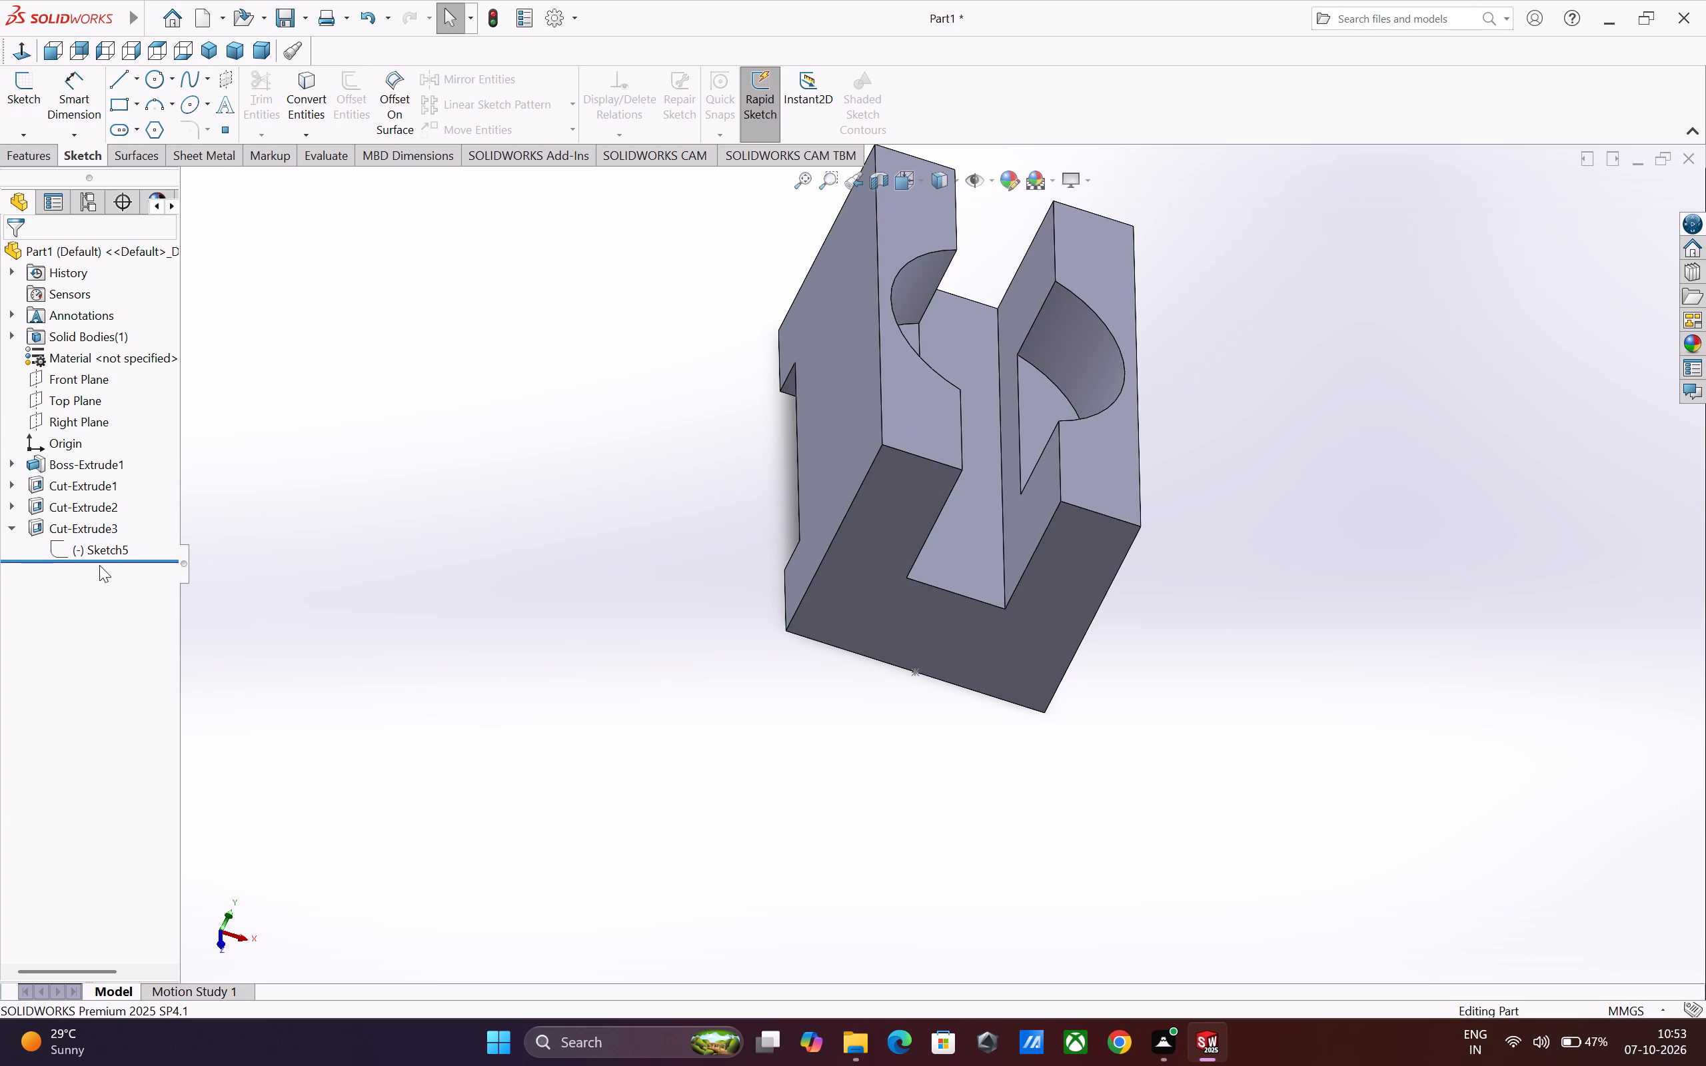
pyautogui.moveTo(686, 758); pyautogui.dragTo(528, 716, button='middle')
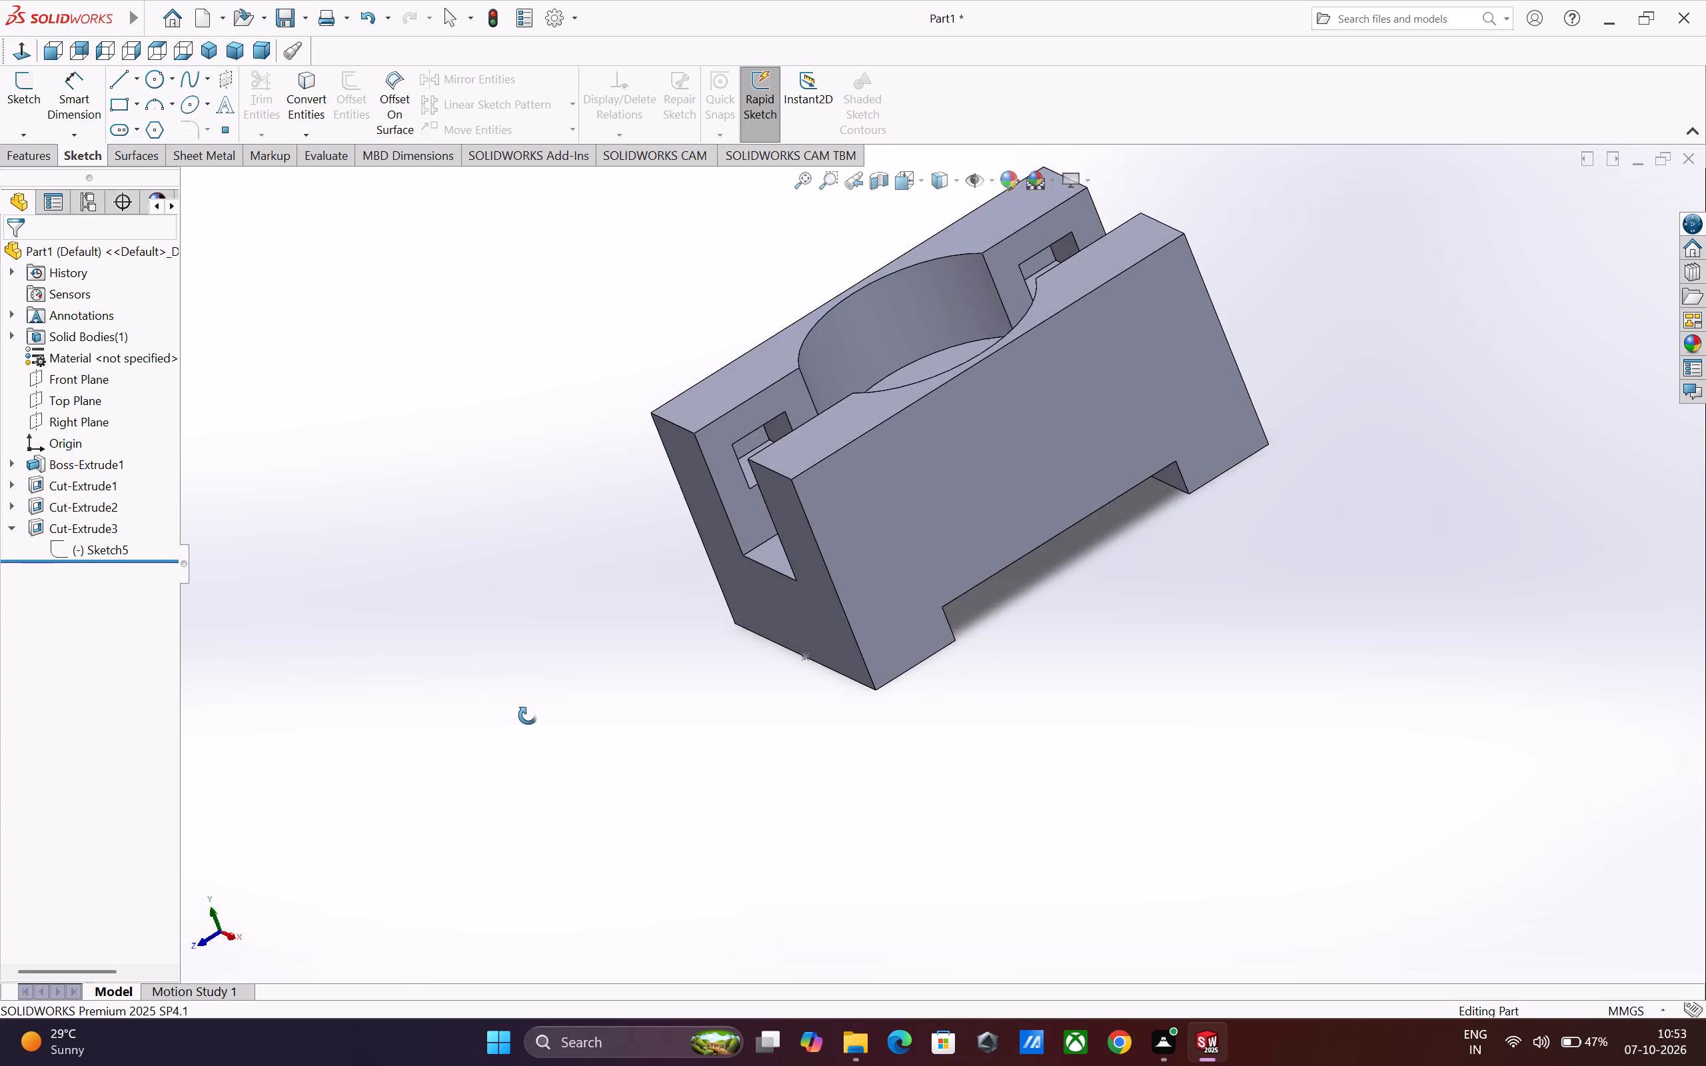
pyautogui.moveTo(528, 716); pyautogui.dragTo(692, 807, button='middle')
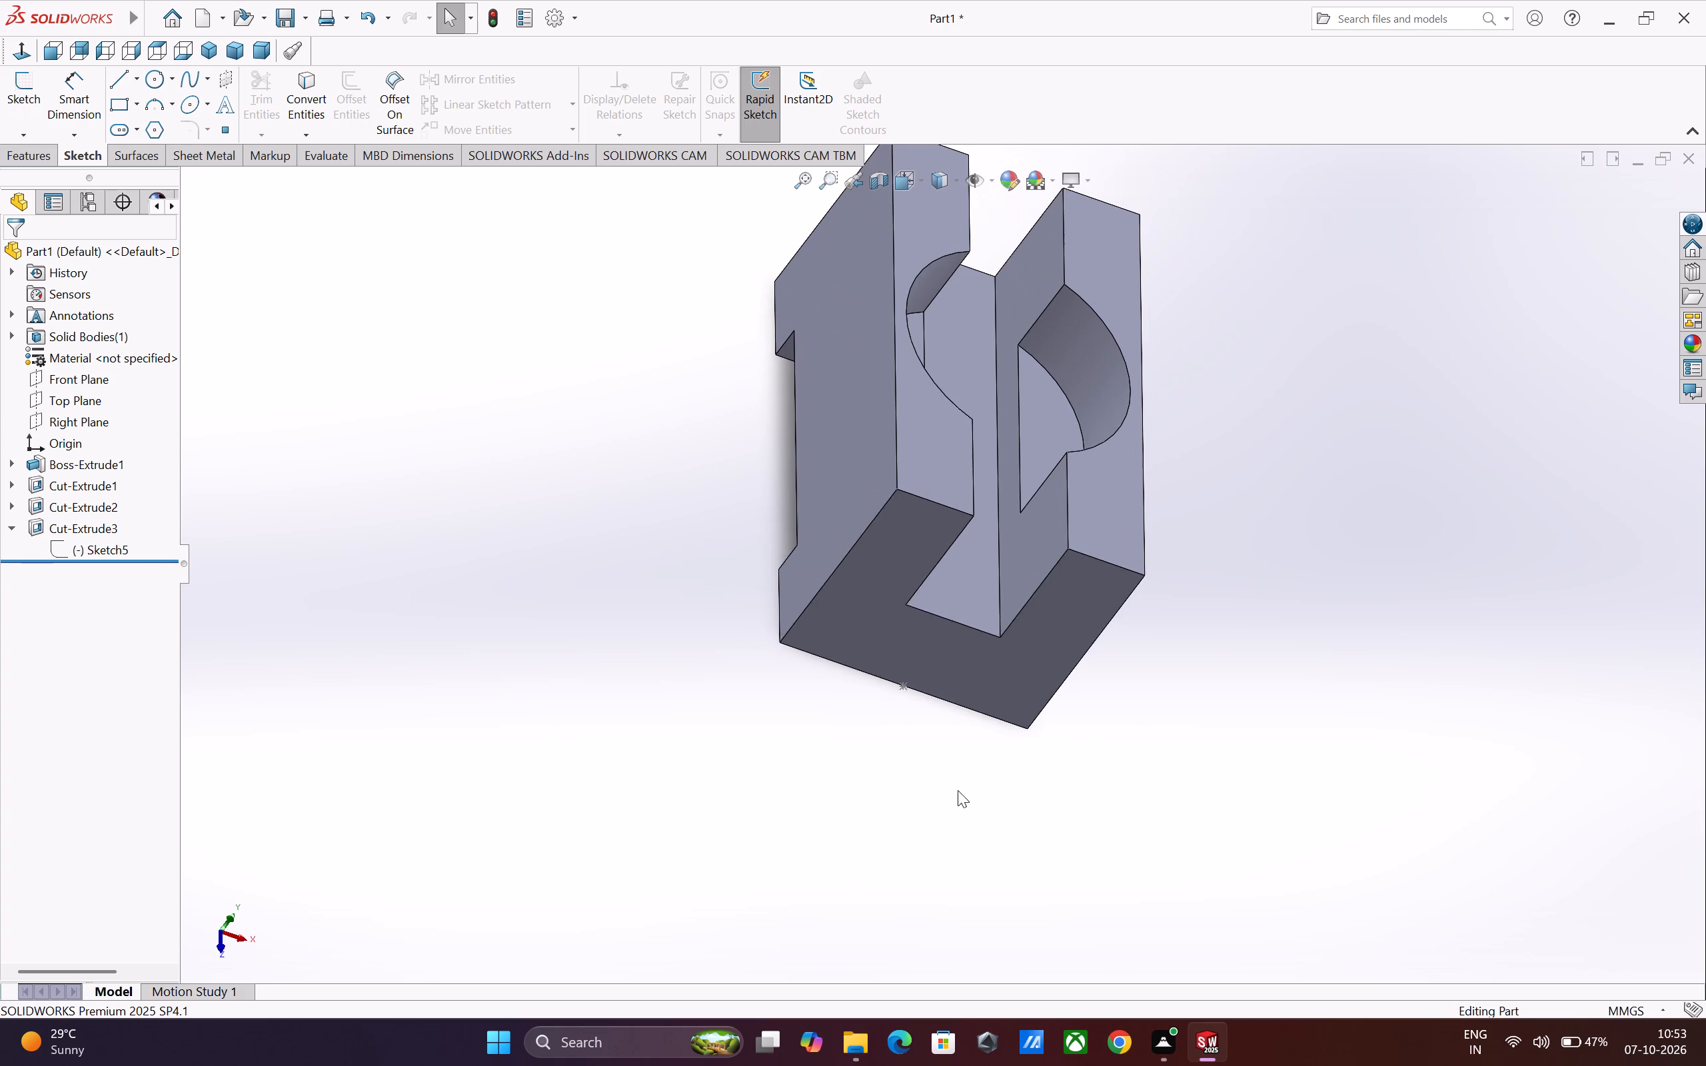
pyautogui.click(1029, 546)
pyautogui.click(1101, 505)
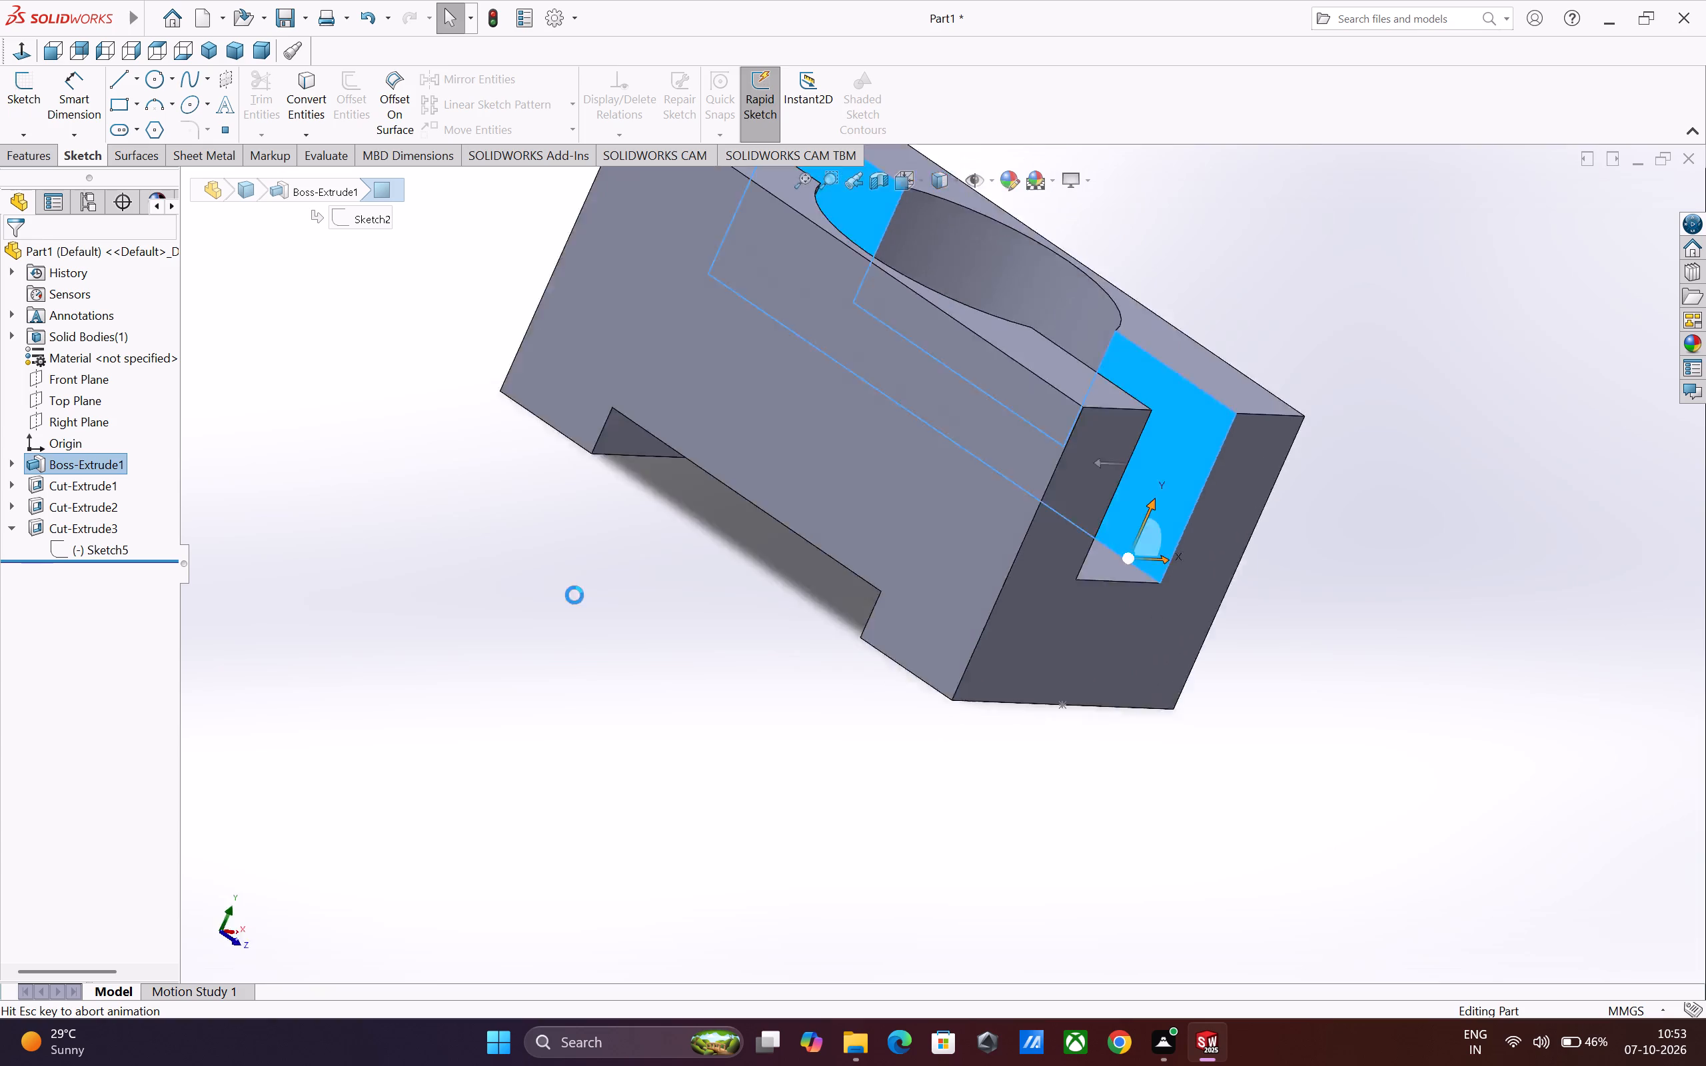
pyautogui.click(121, 101)
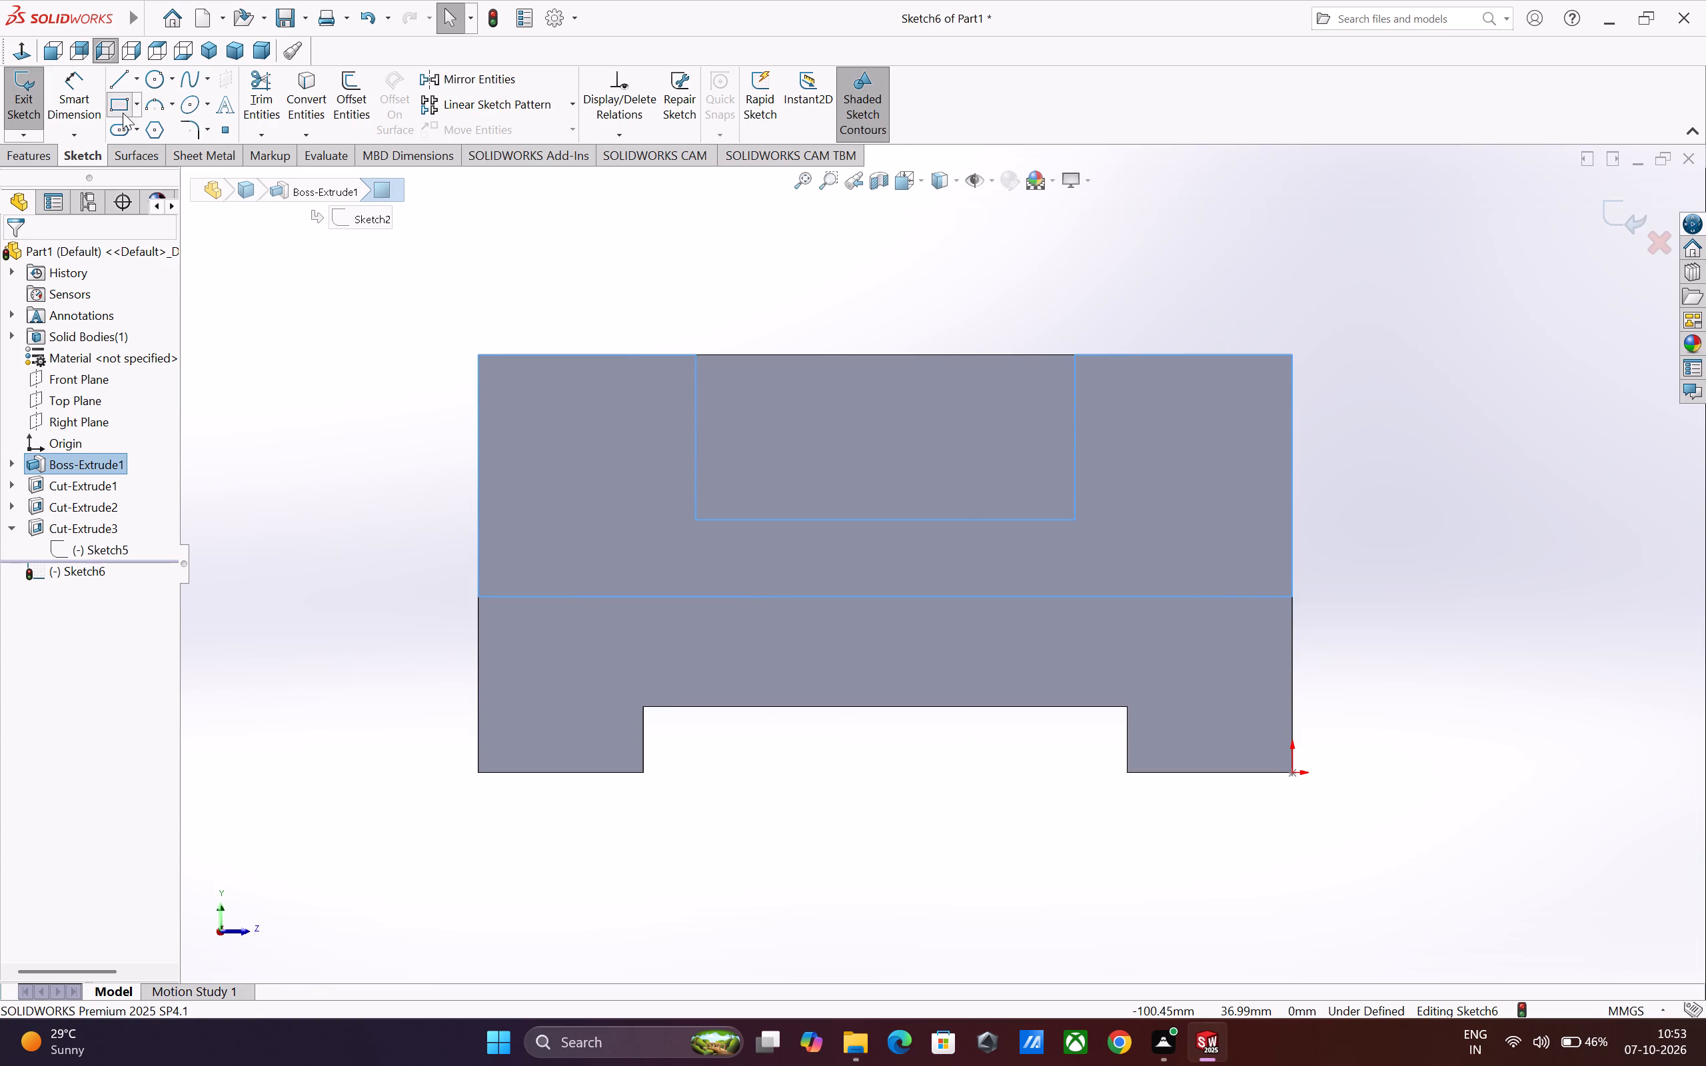
pyautogui.click(549, 468)
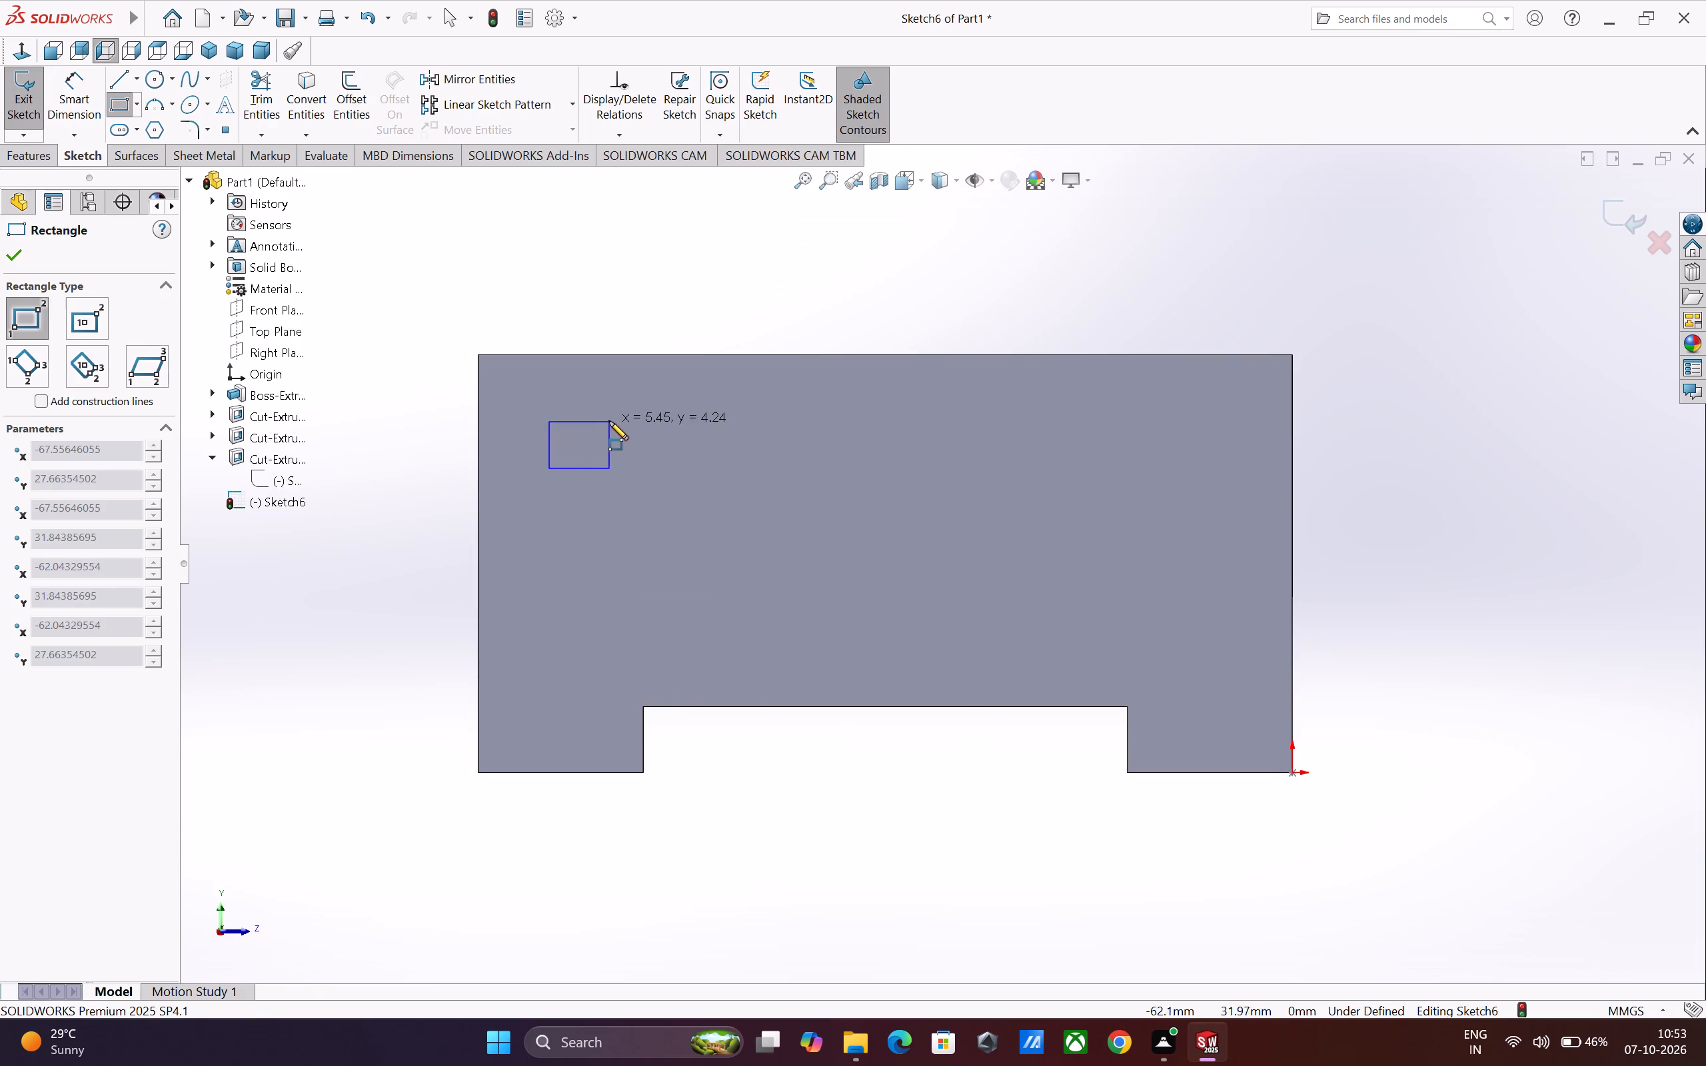
pyautogui.click(614, 416)
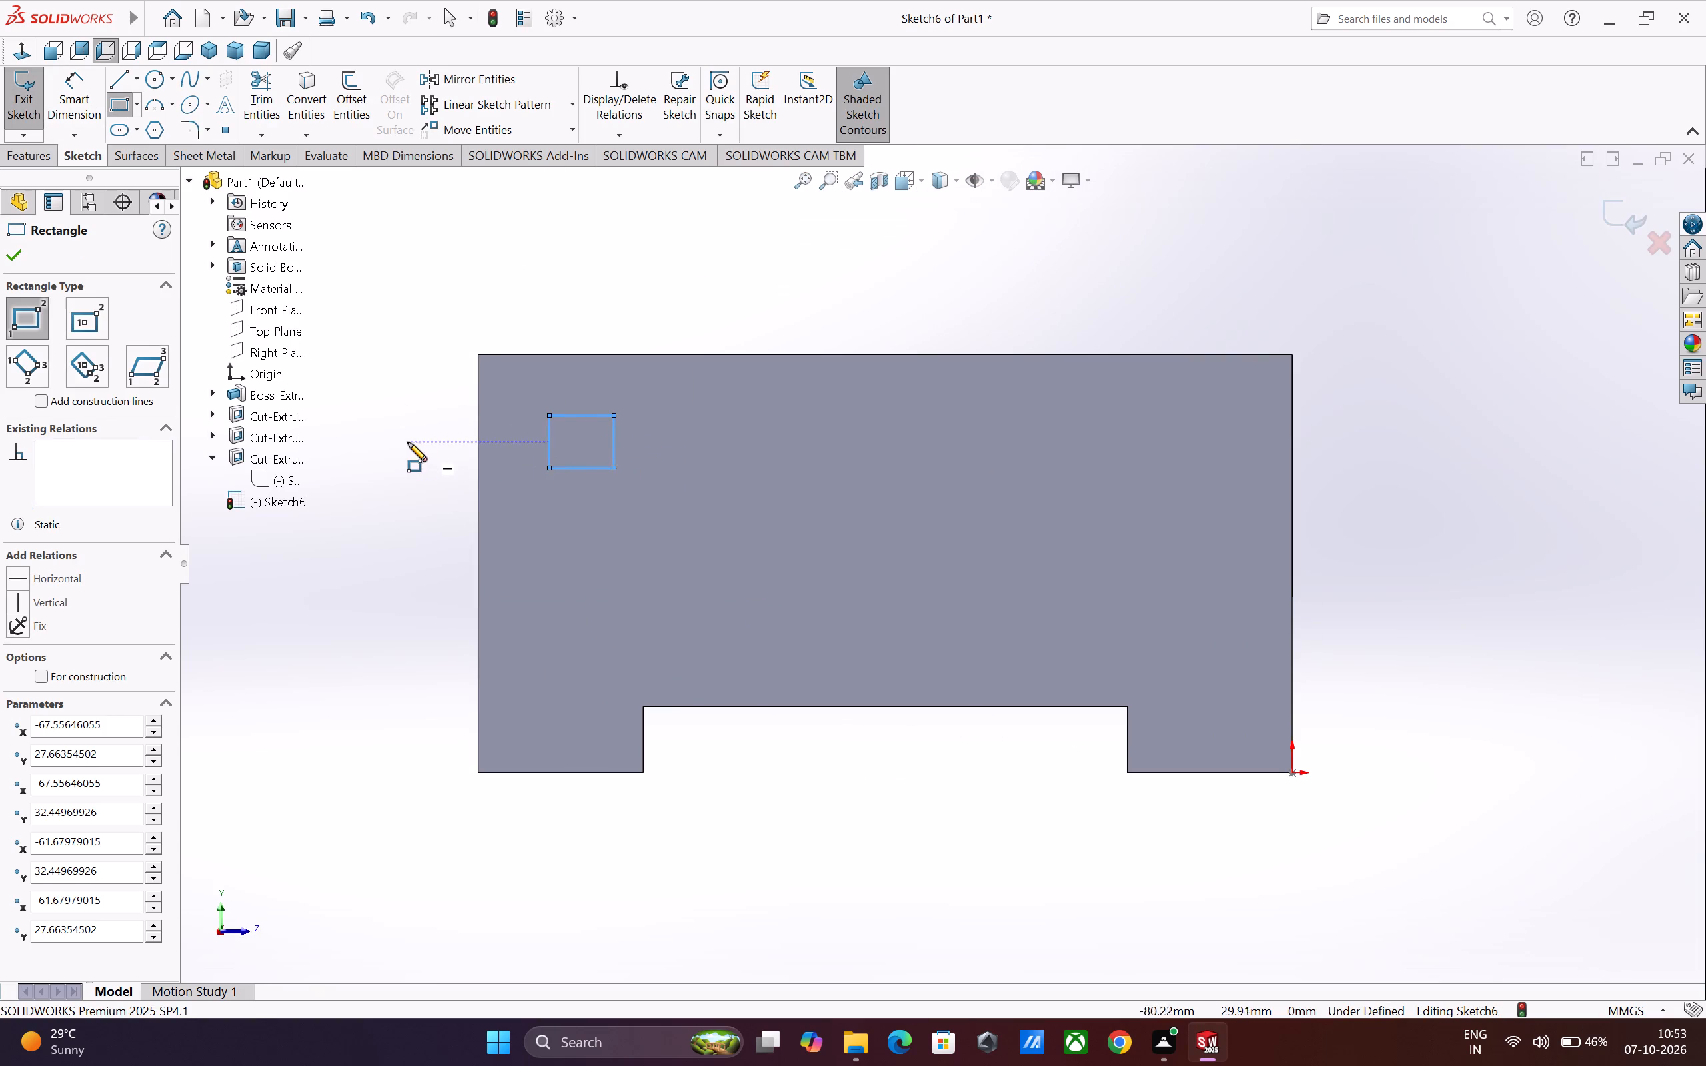
pyautogui.click(407, 442)
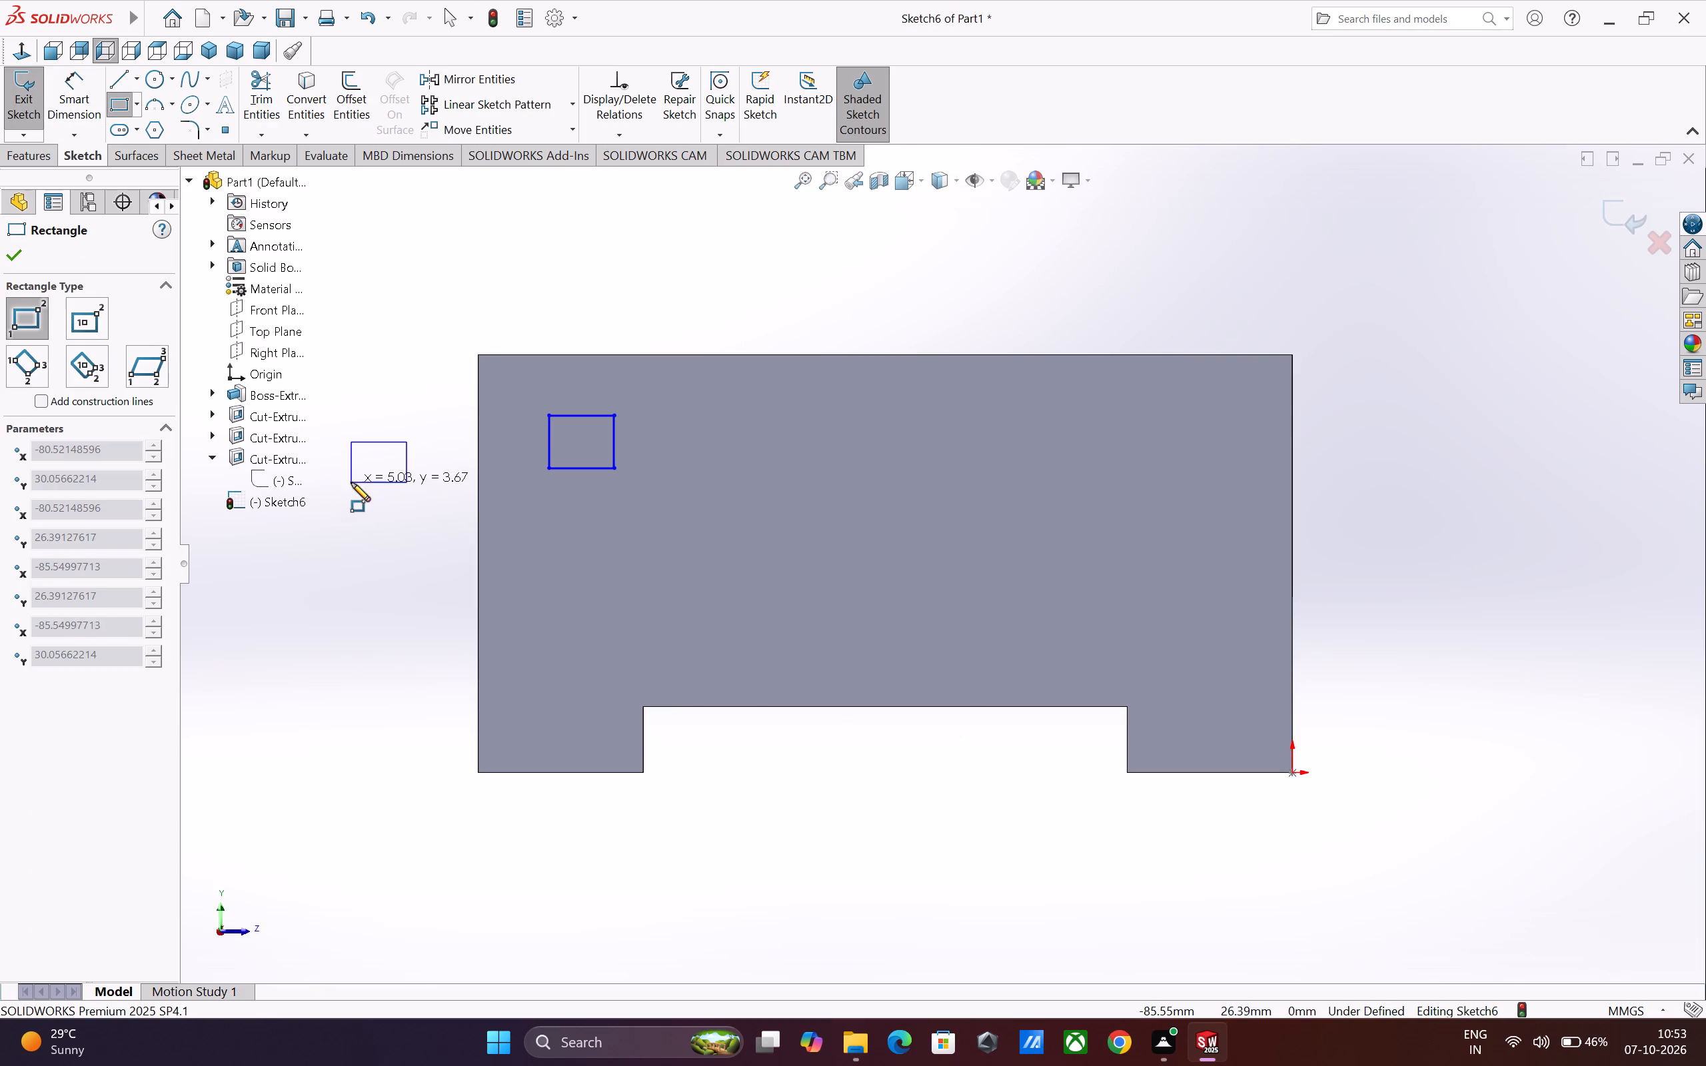
# Dimension the new pocket rectangle on the upright's inner face to 10 mm wide and 8 mm high.
pyautogui.press('Escape')
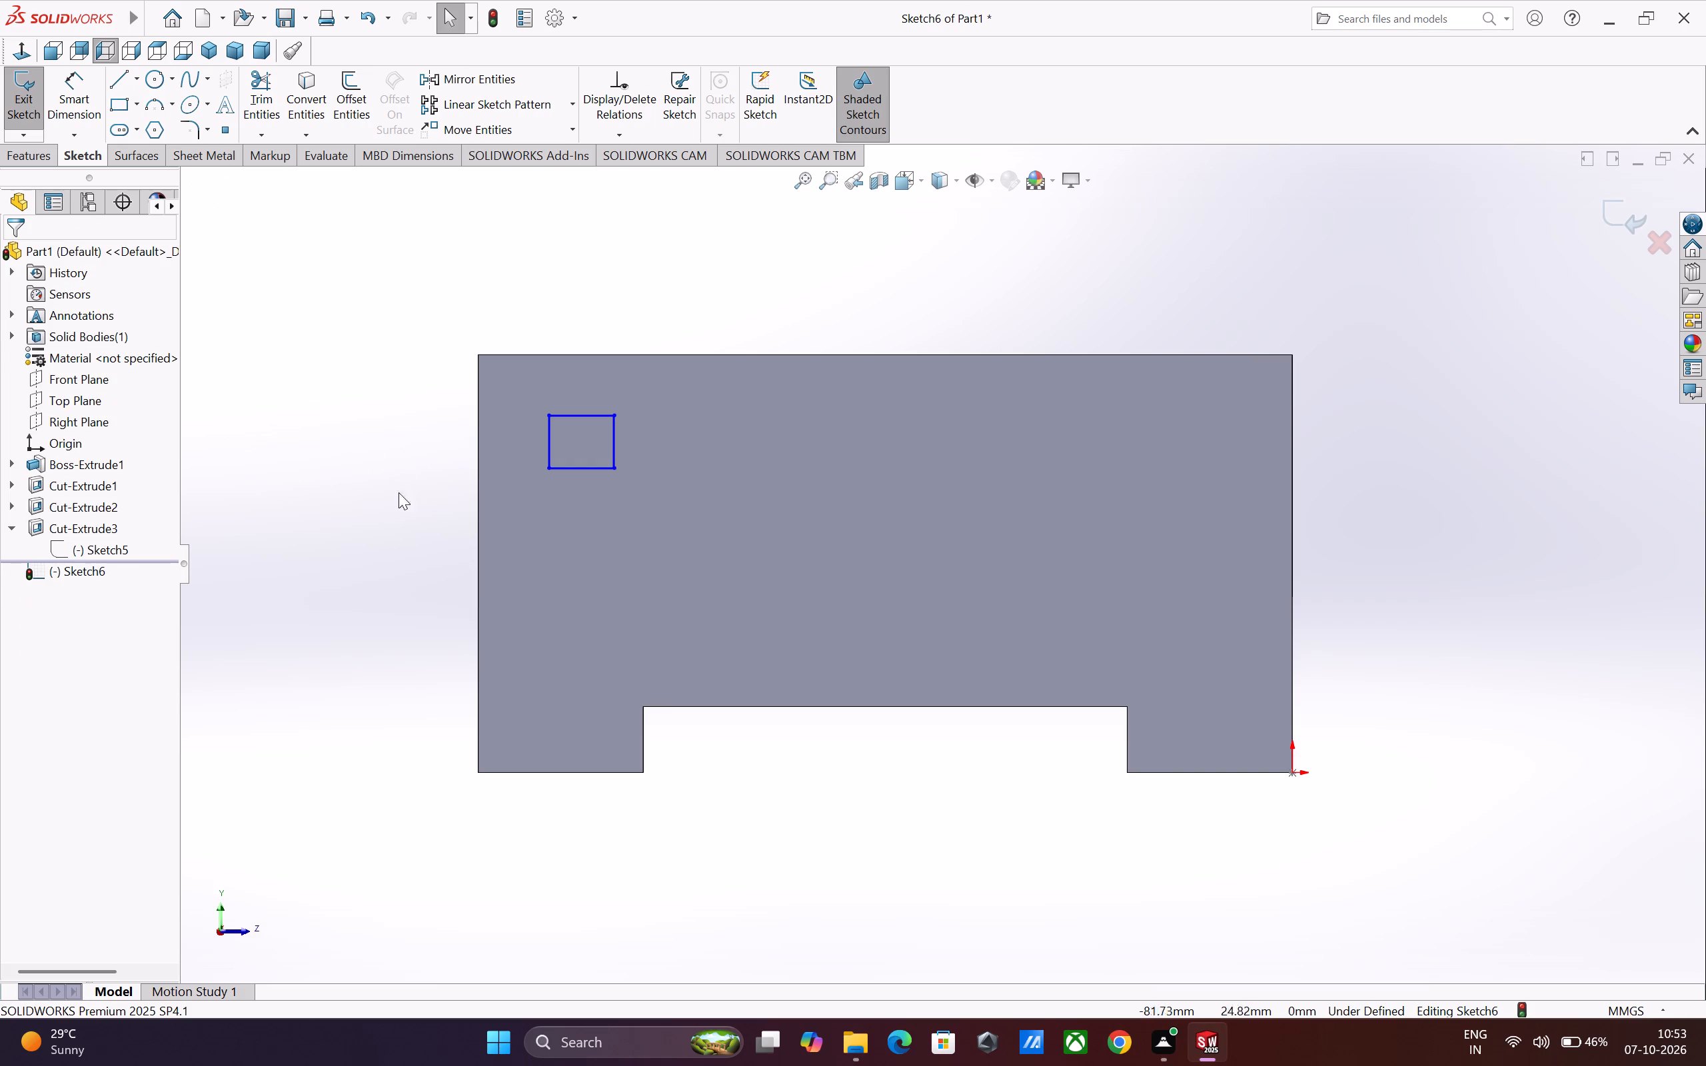
pyautogui.click(82, 107)
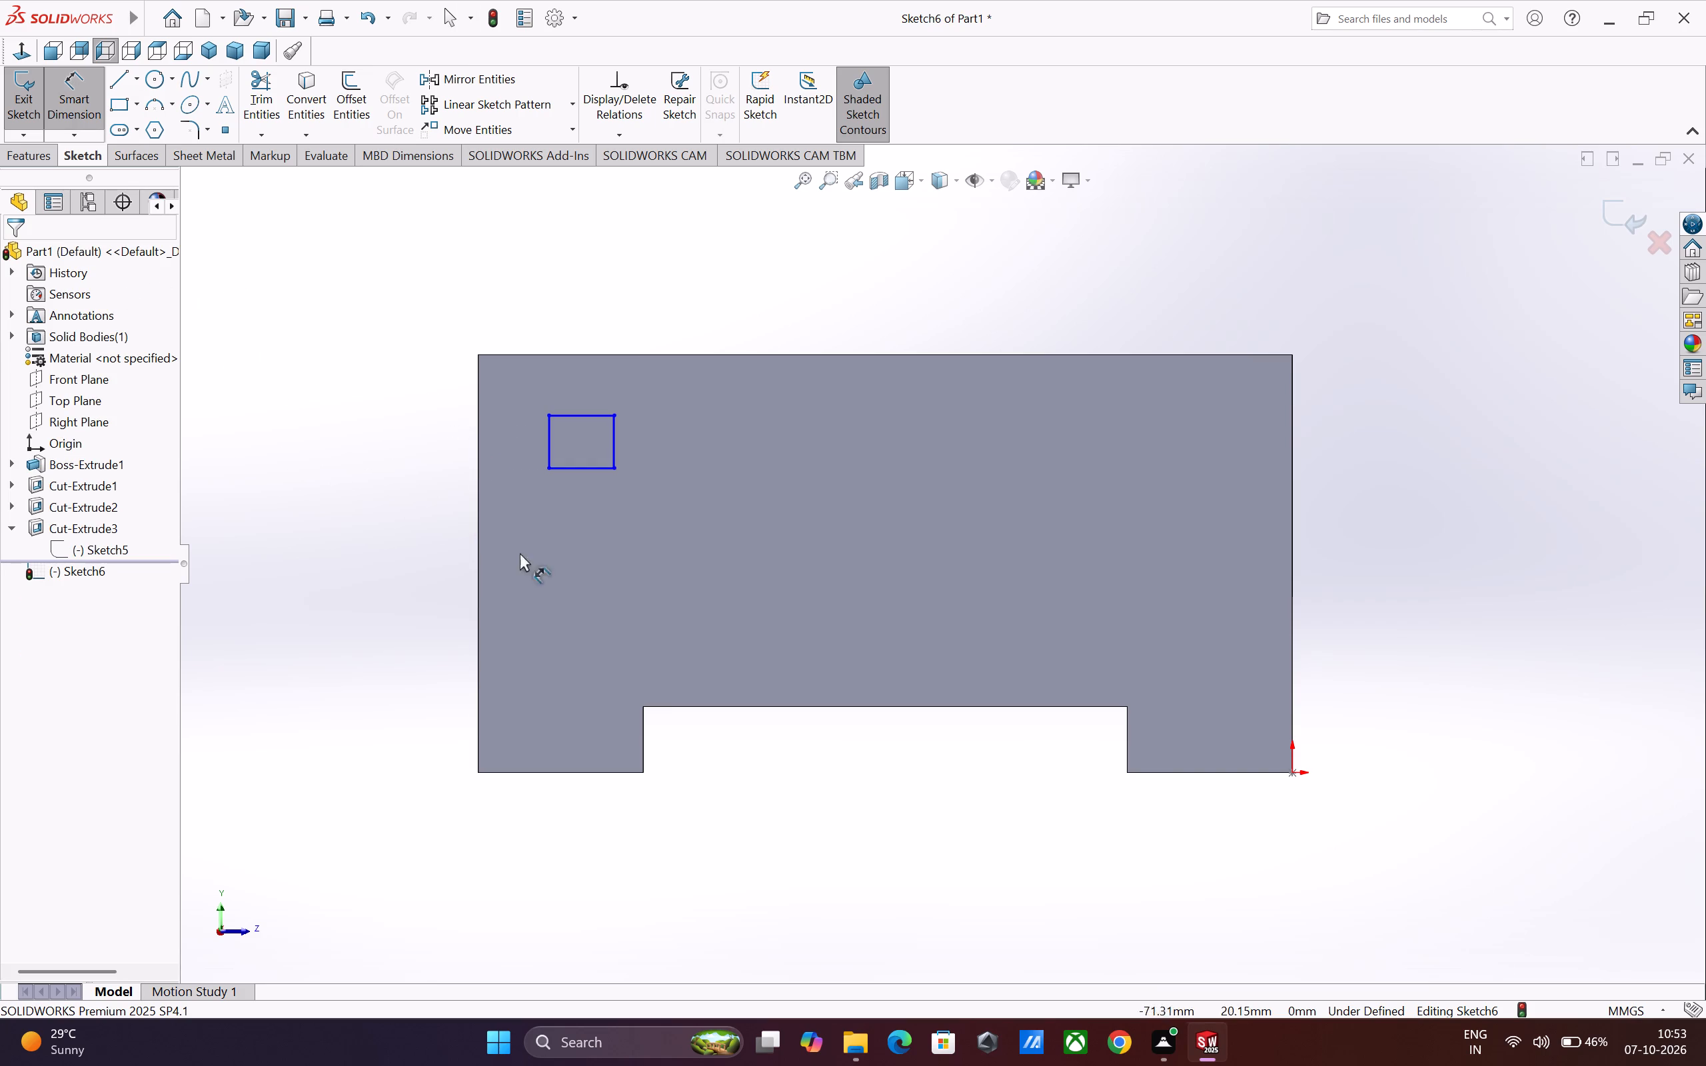
pyautogui.click(577, 415)
pyautogui.click(578, 396)
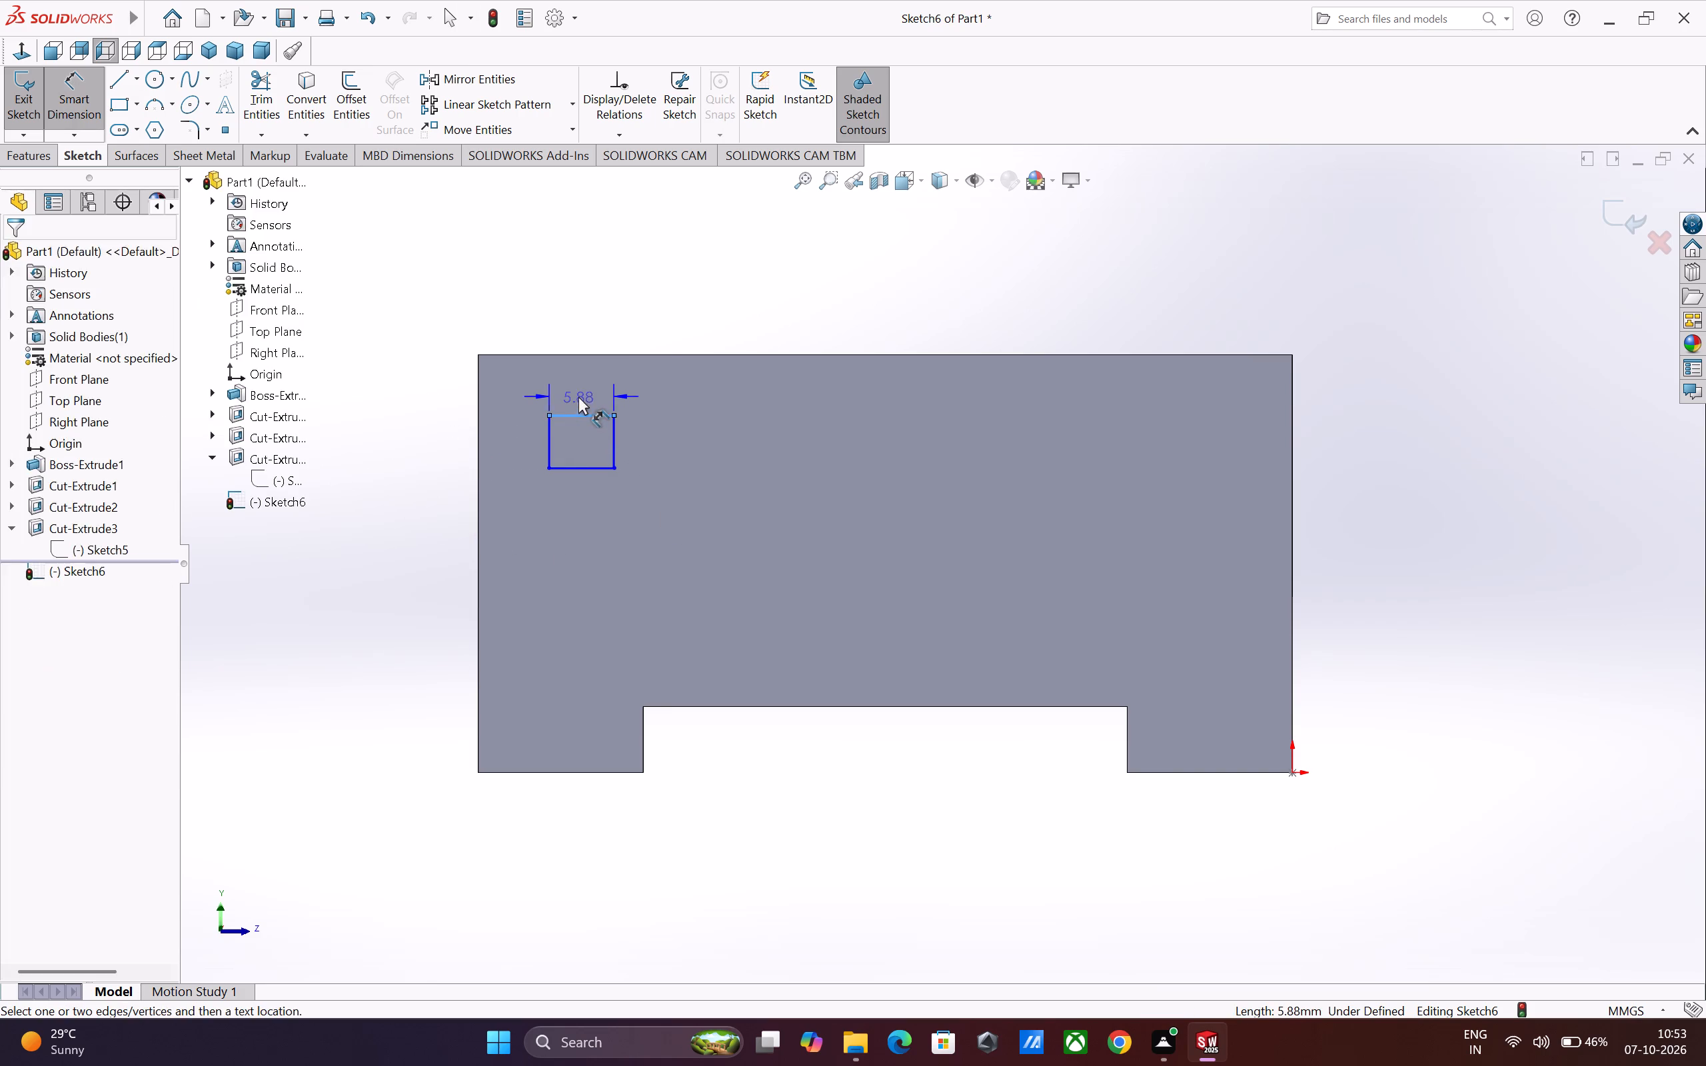
pyautogui.press('1')
pyautogui.press('0')
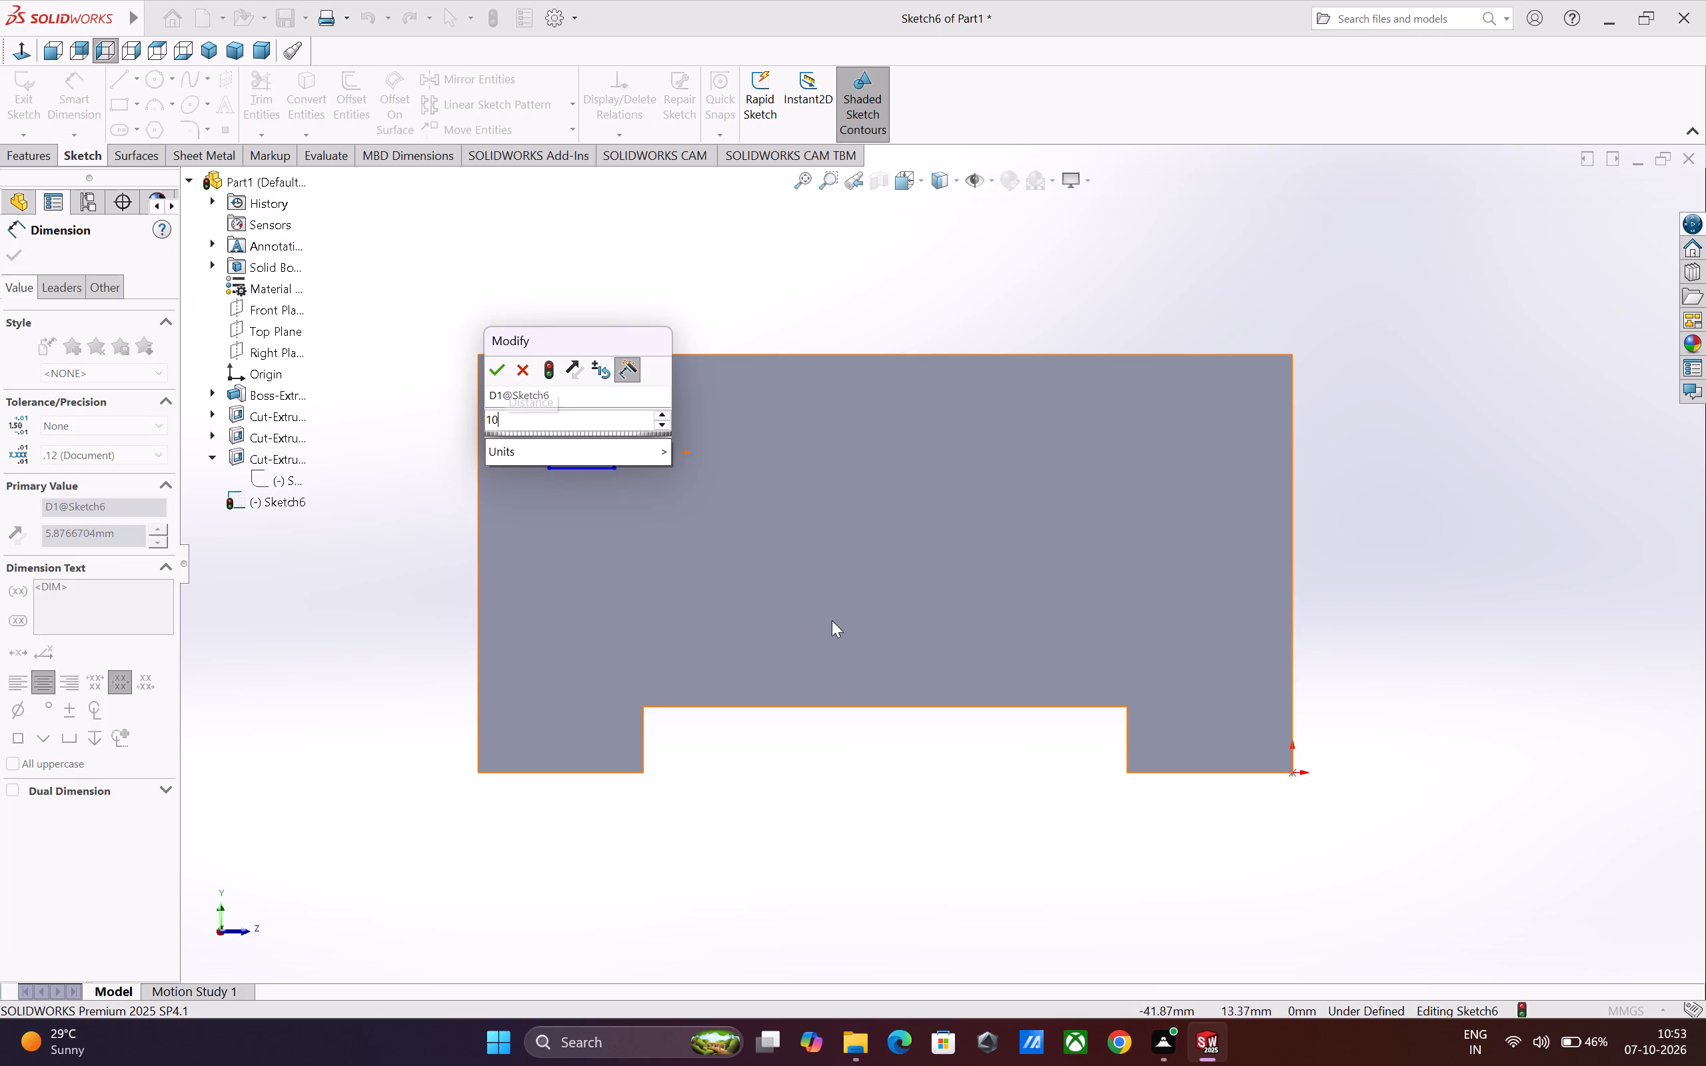
pyautogui.press('Return')
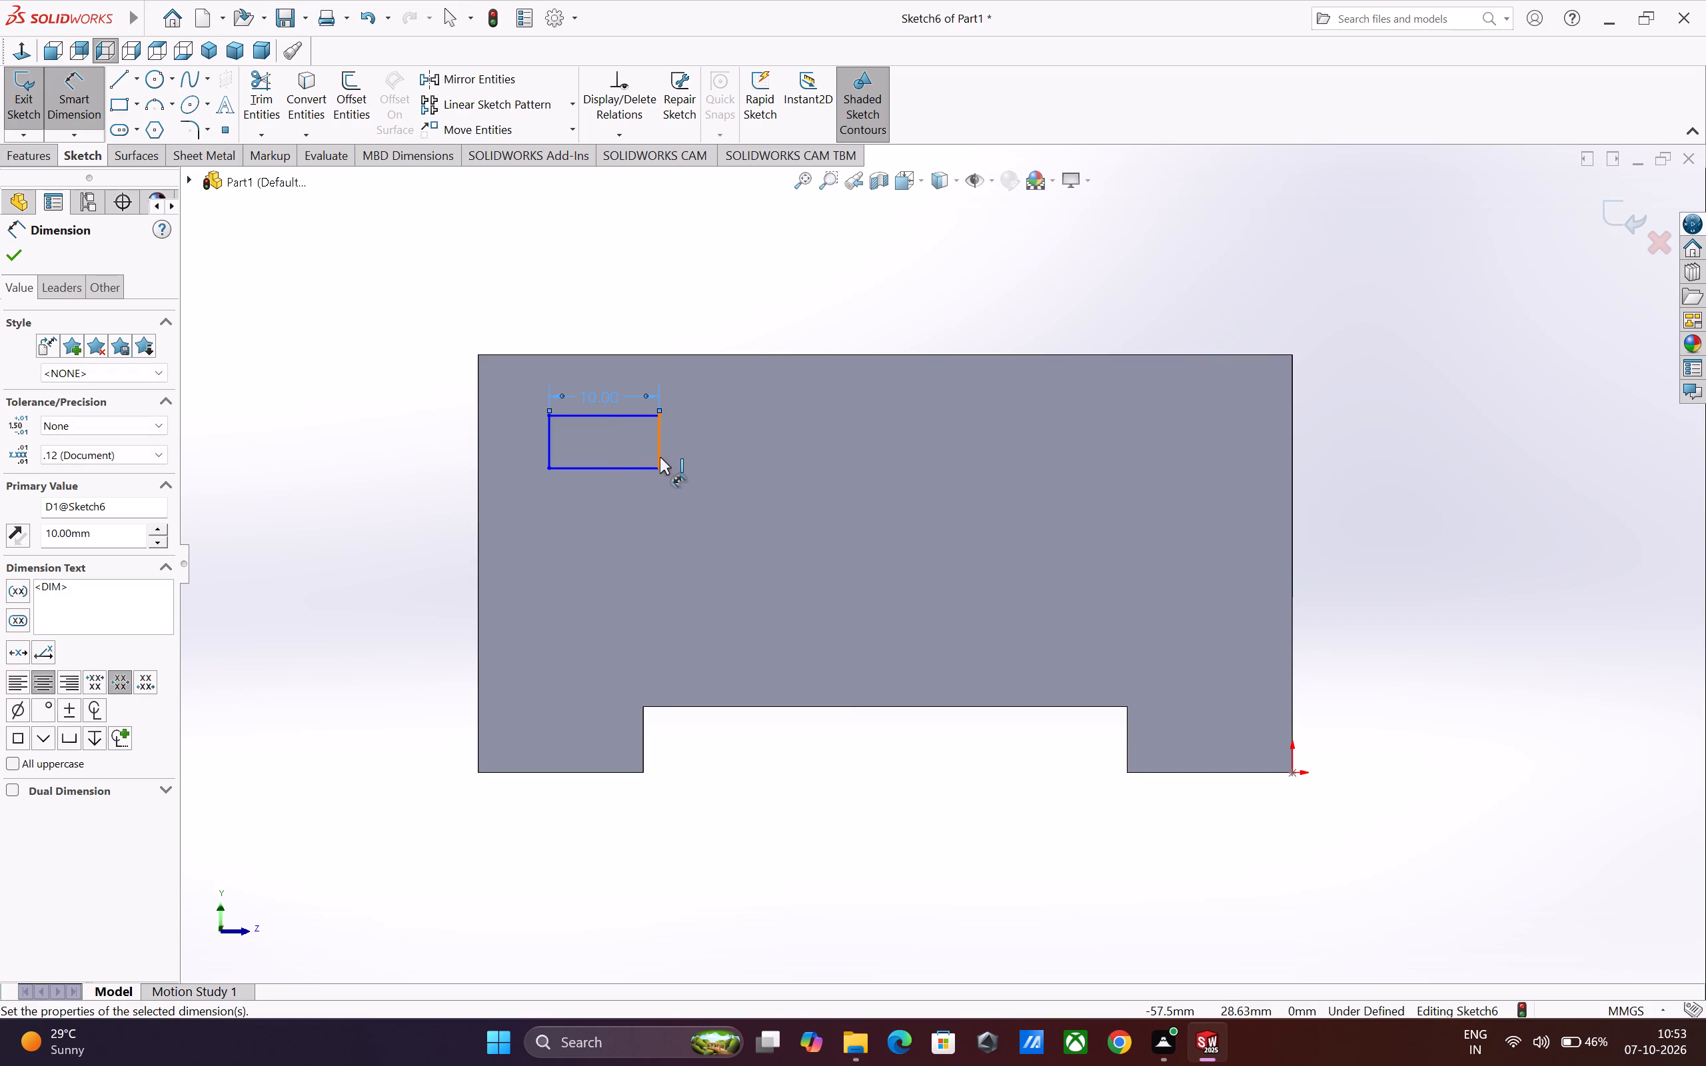
pyautogui.click(660, 448)
pyautogui.click(696, 448)
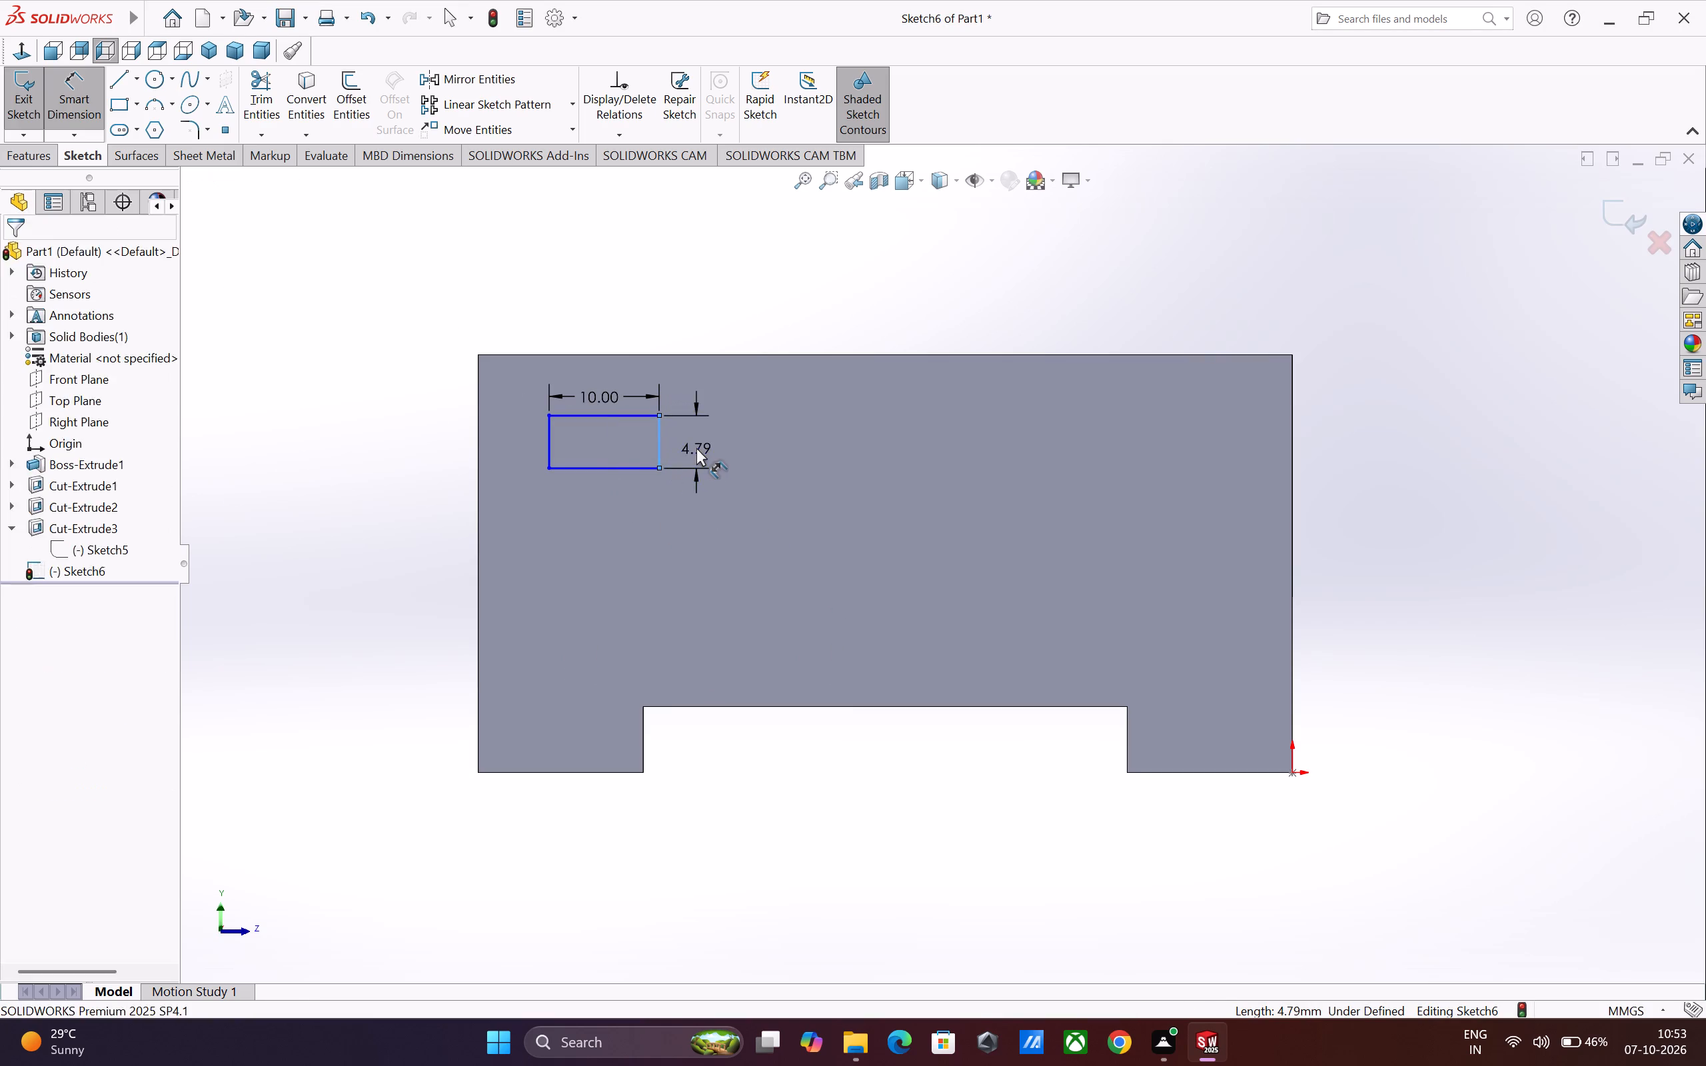
pyautogui.press('8')
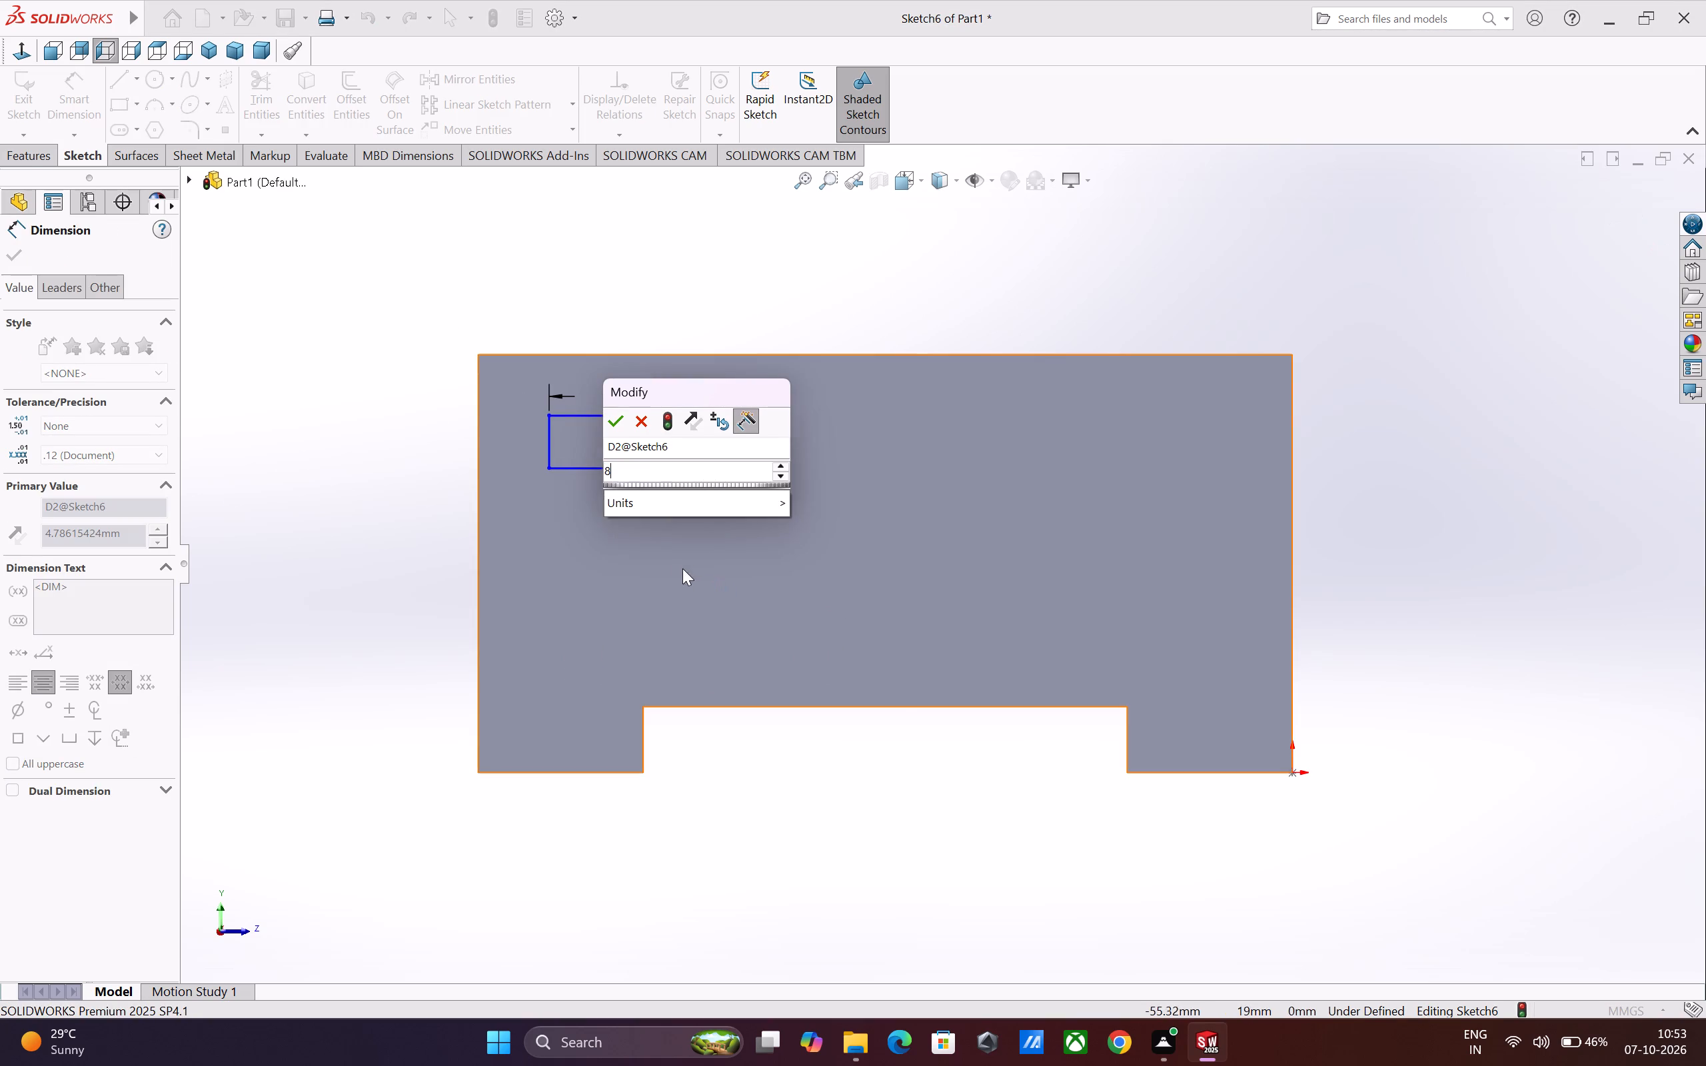
pyautogui.press('Return')
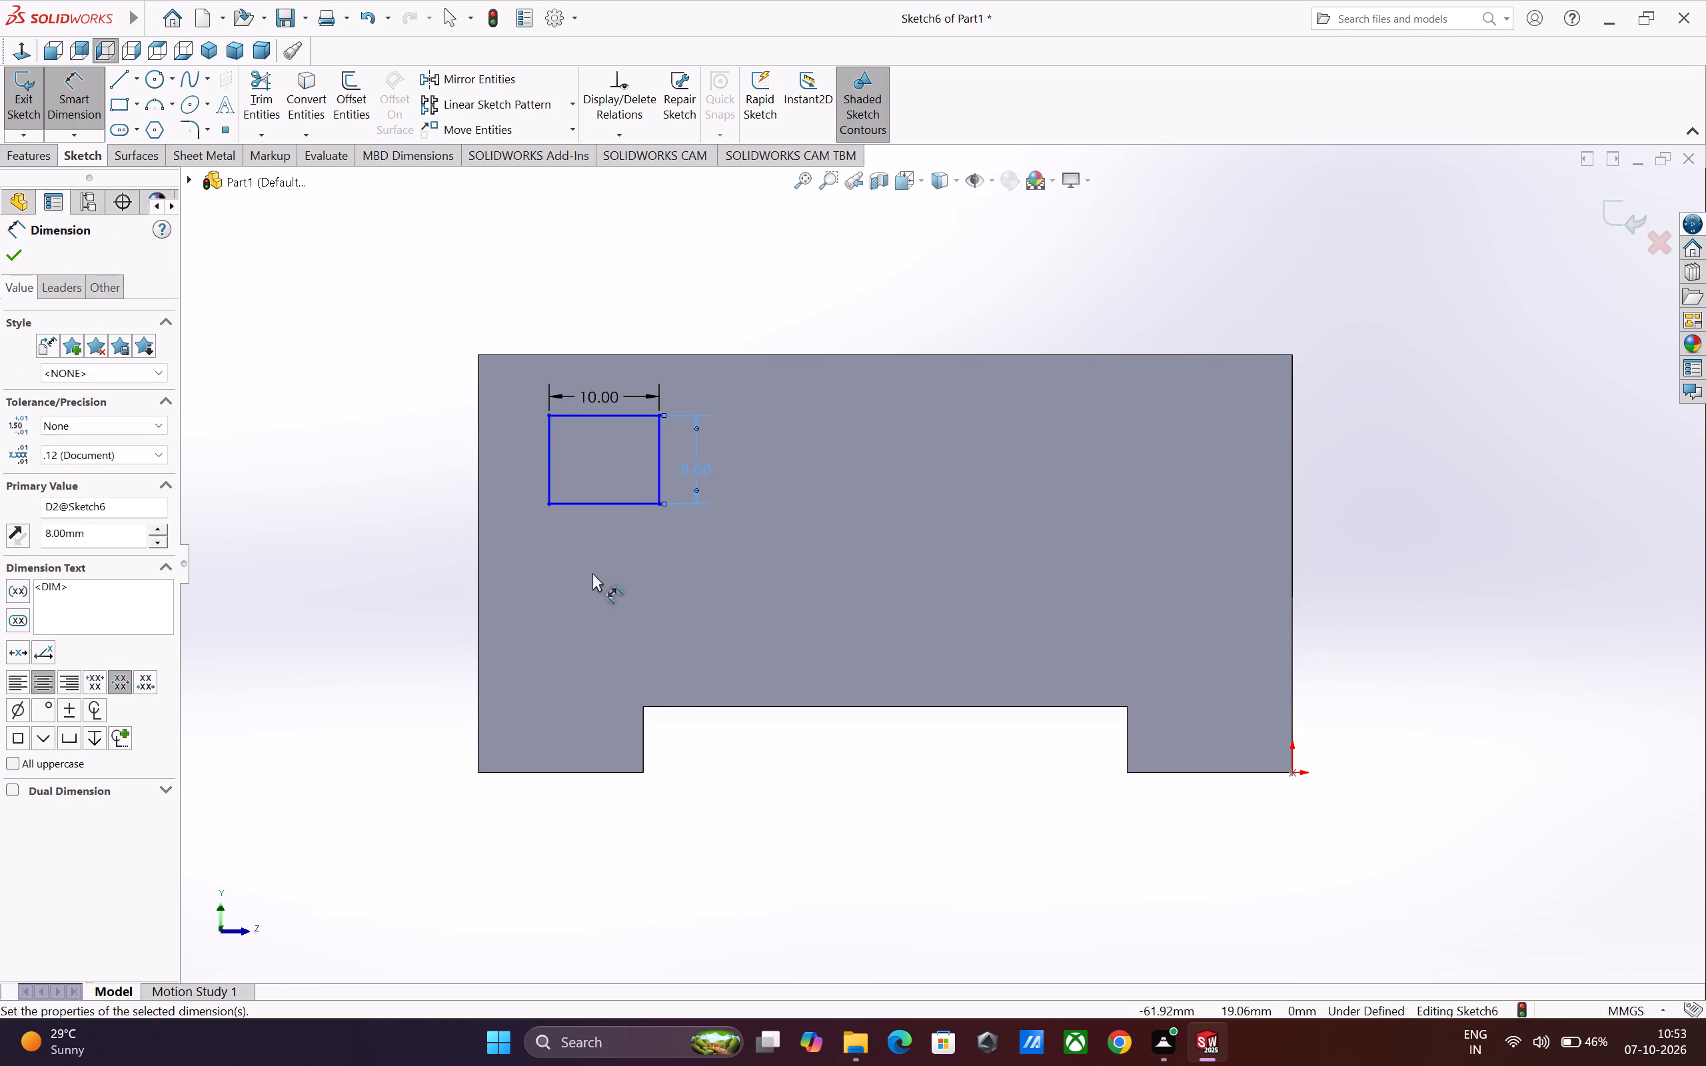
# Position the rectangle 5 mm below the upright's upper edge and 5 mm from its nearer end edge.
pyautogui.click(599, 412)
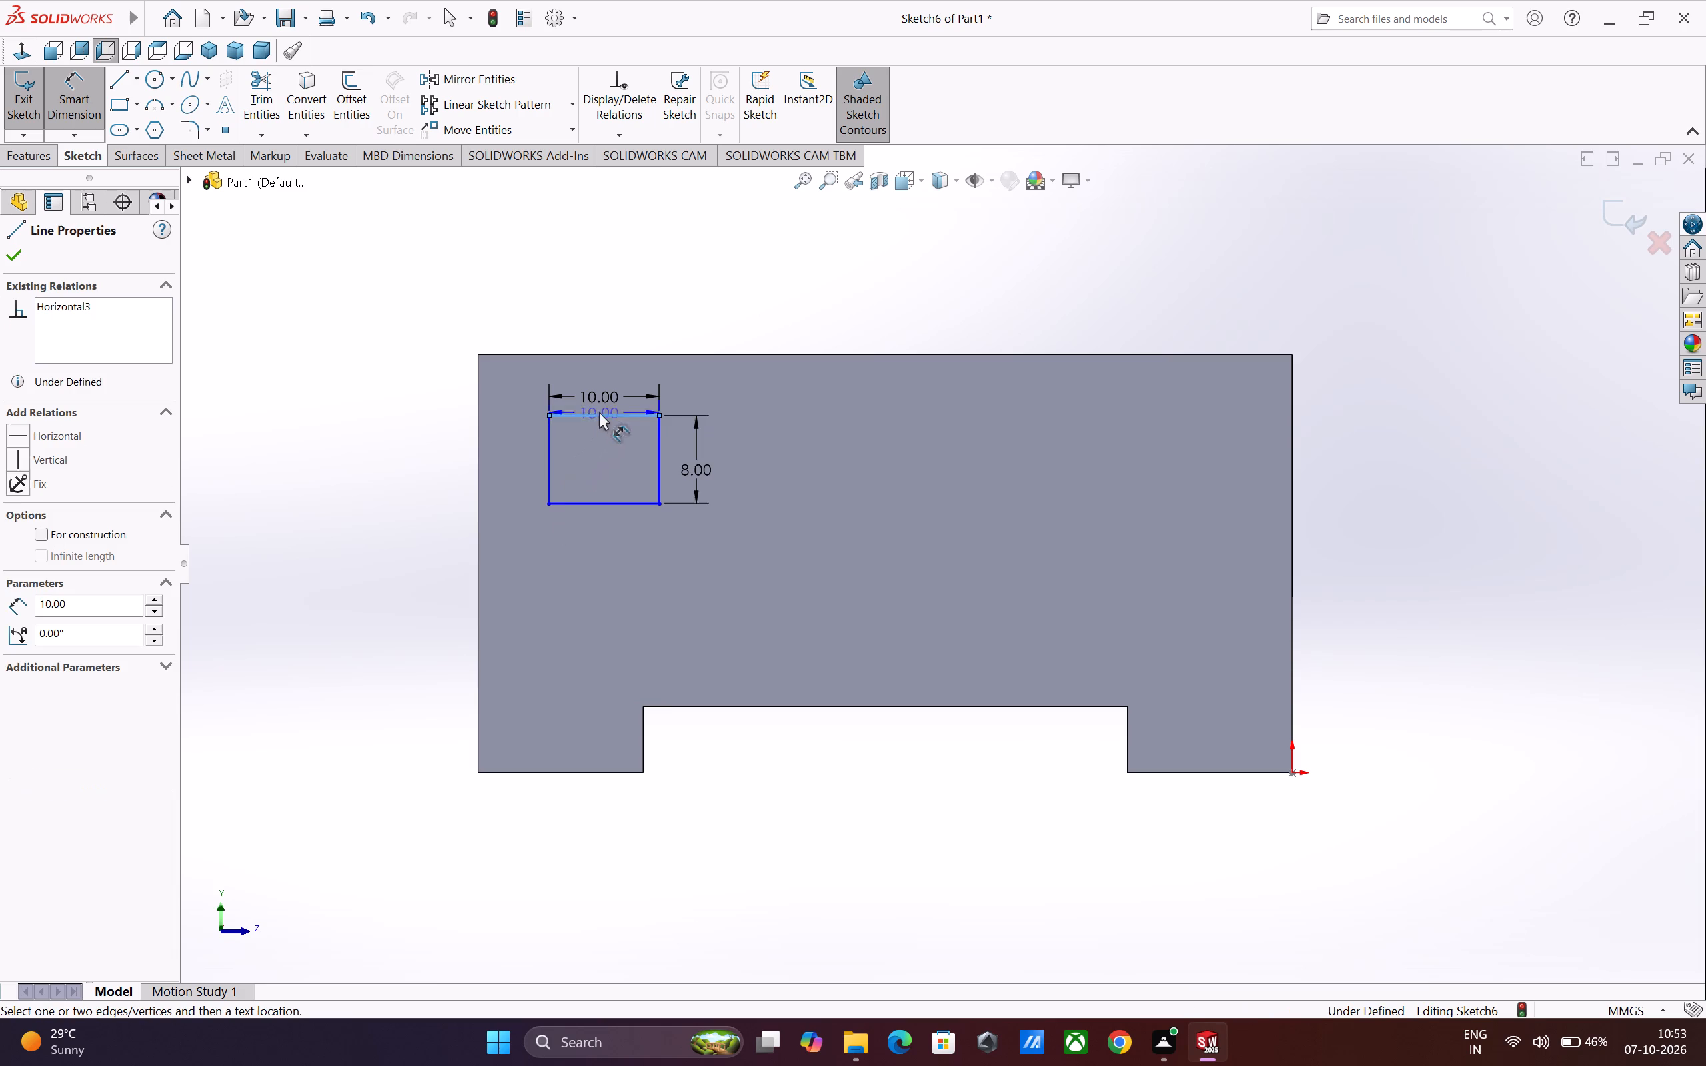
pyautogui.click(614, 353)
pyautogui.click(436, 375)
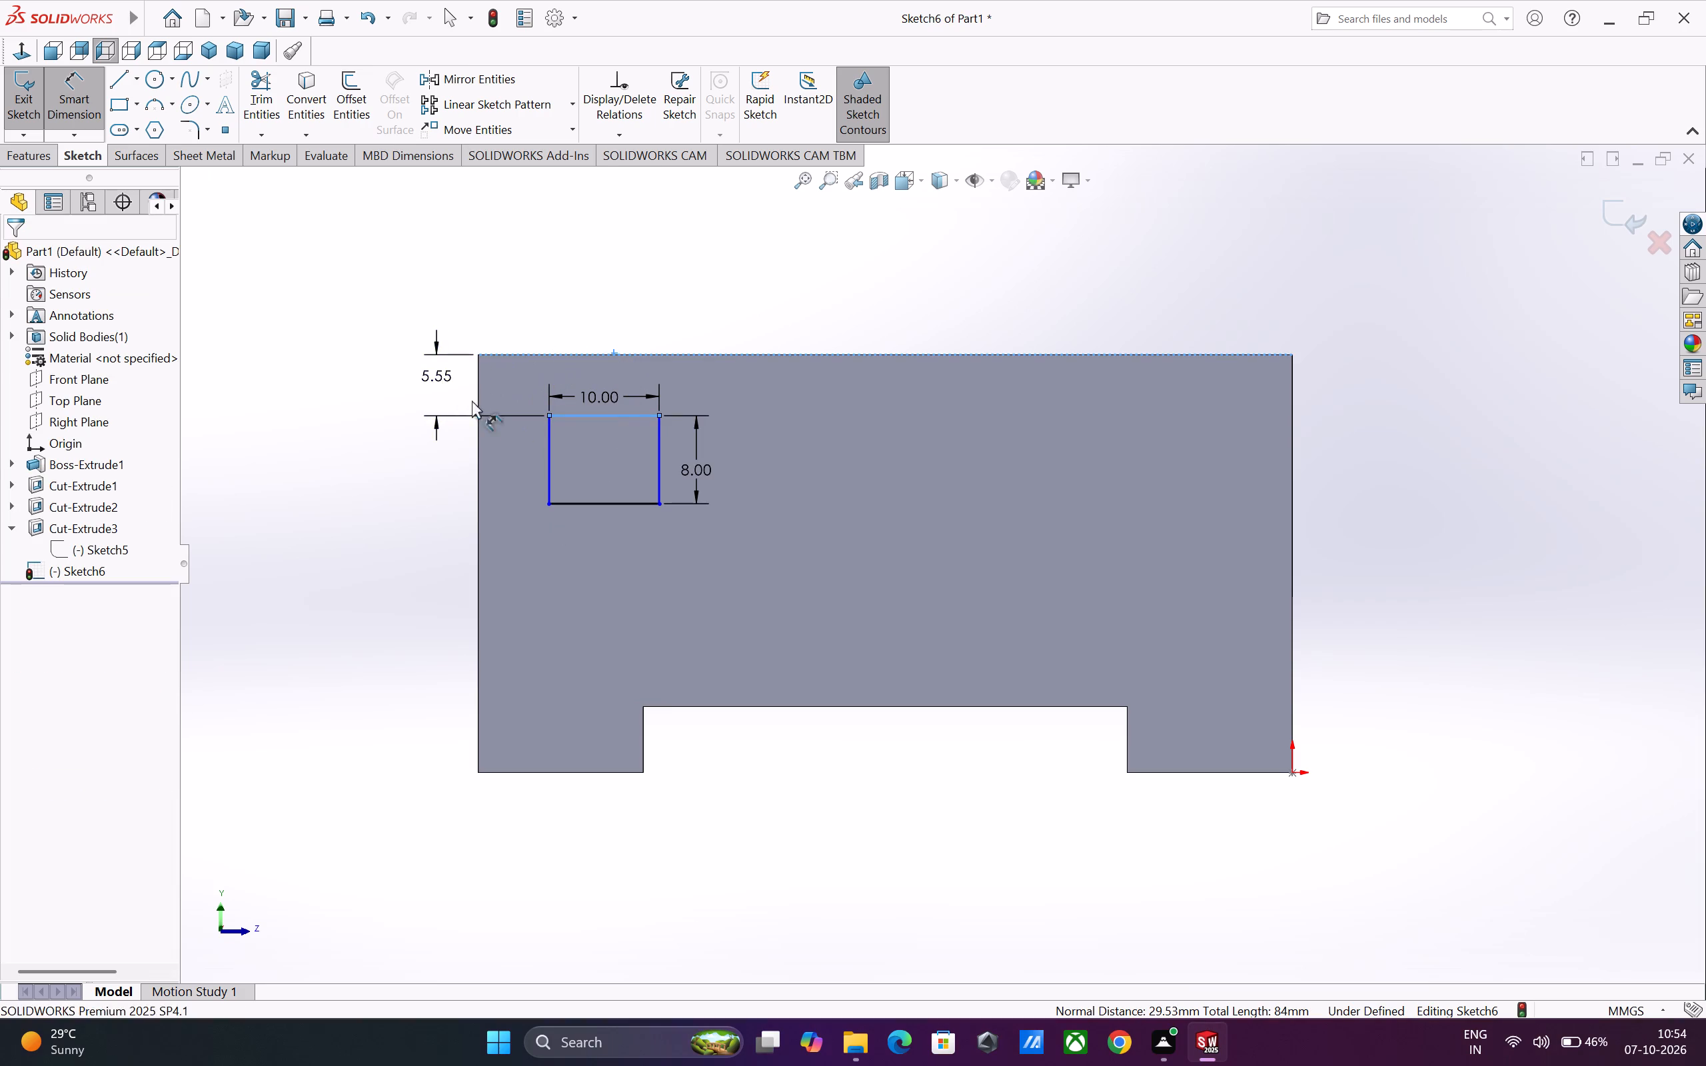
pyautogui.press('5')
pyautogui.press('Return')
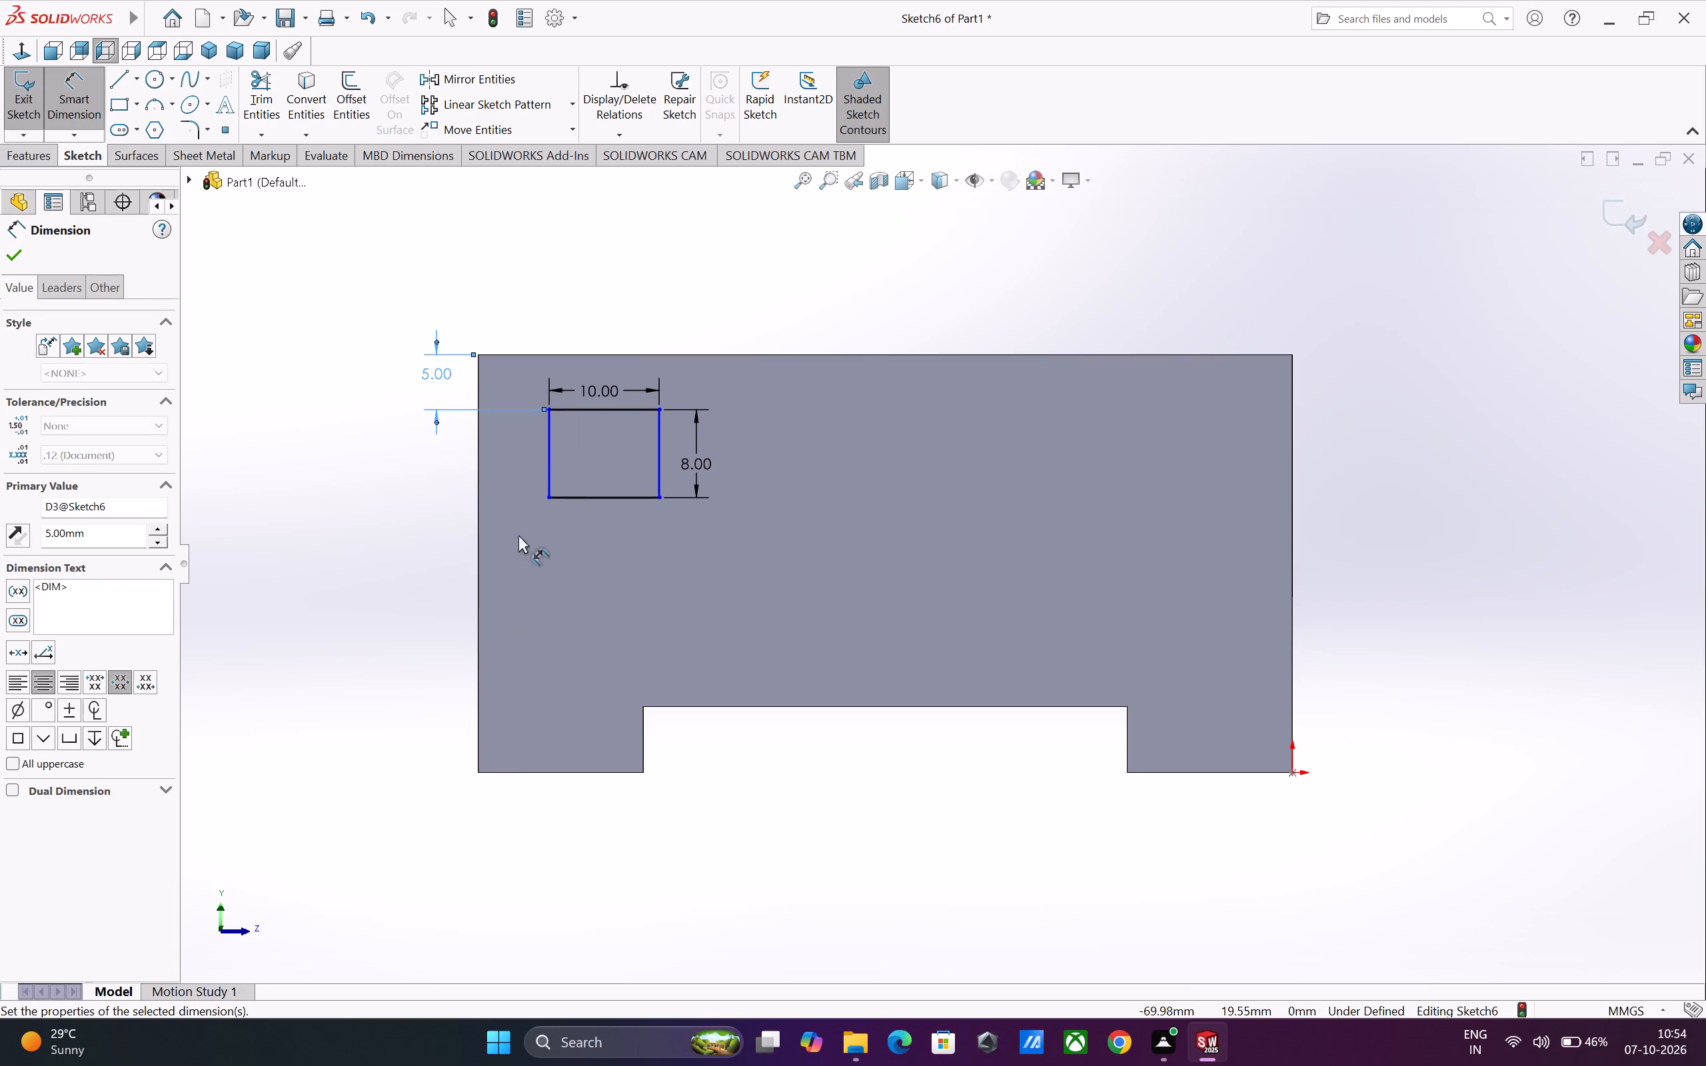
pyautogui.click(548, 468)
pyautogui.click(476, 474)
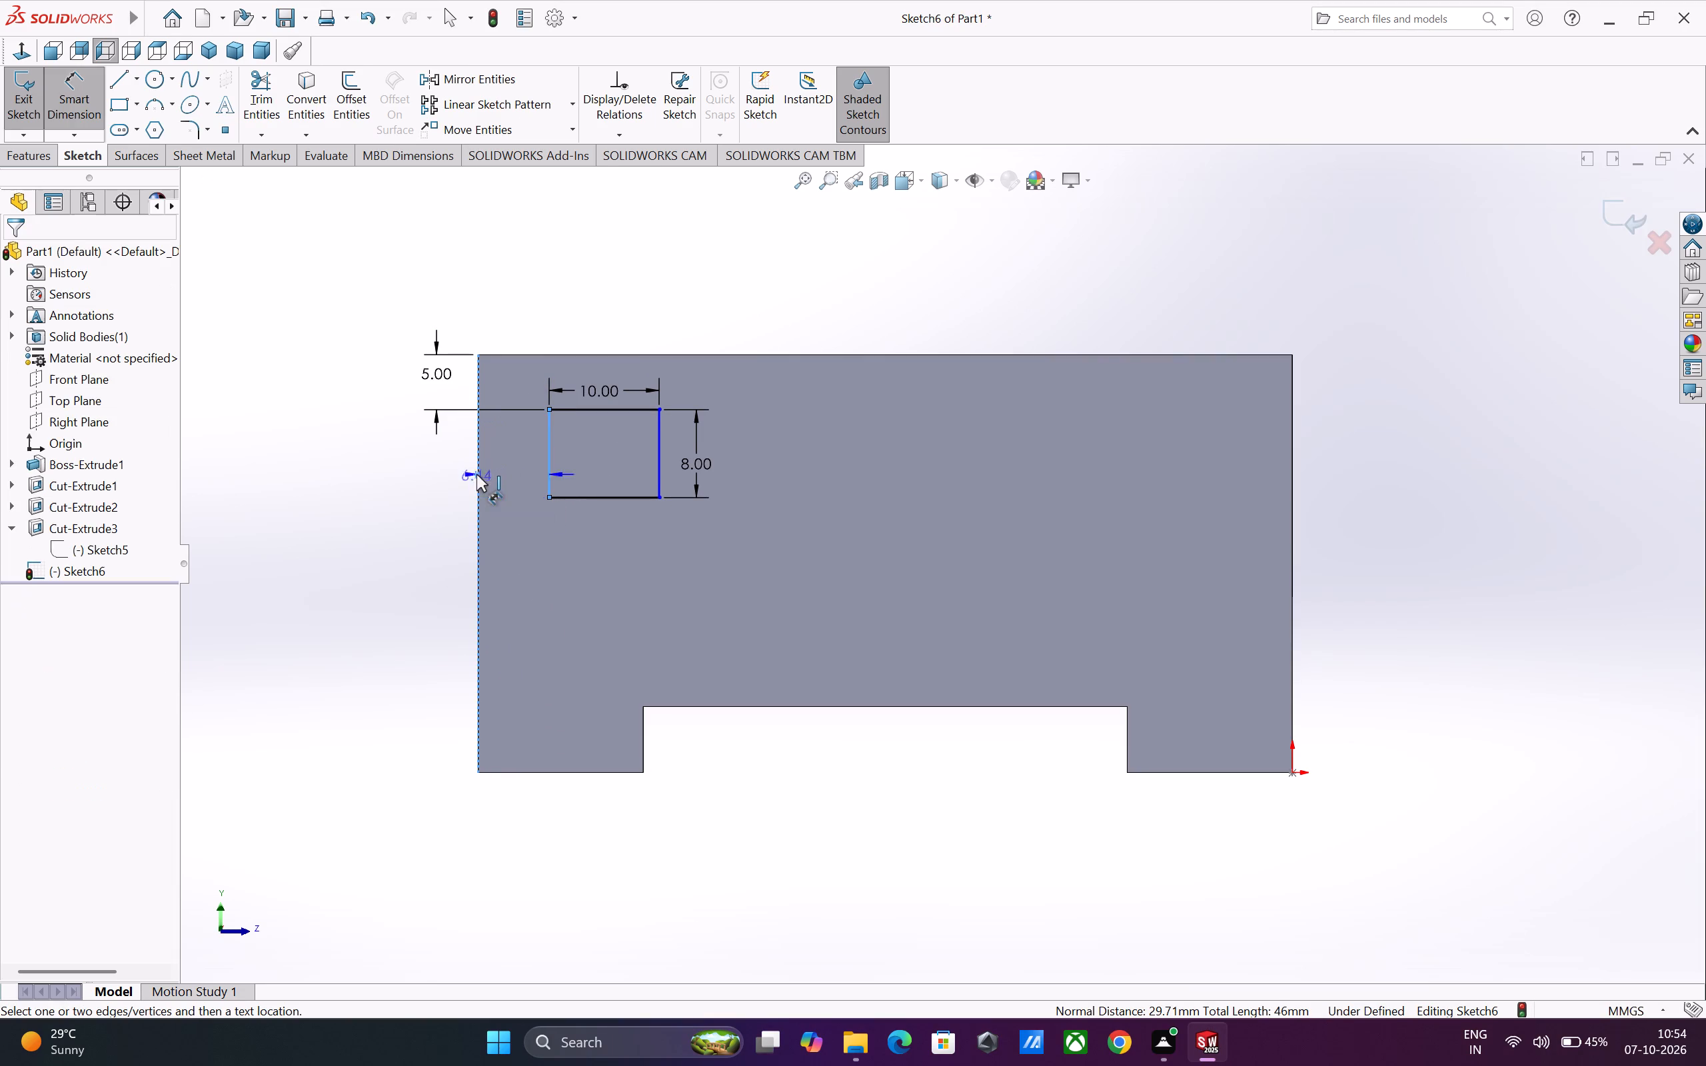
pyautogui.click(507, 318)
pyautogui.press('5')
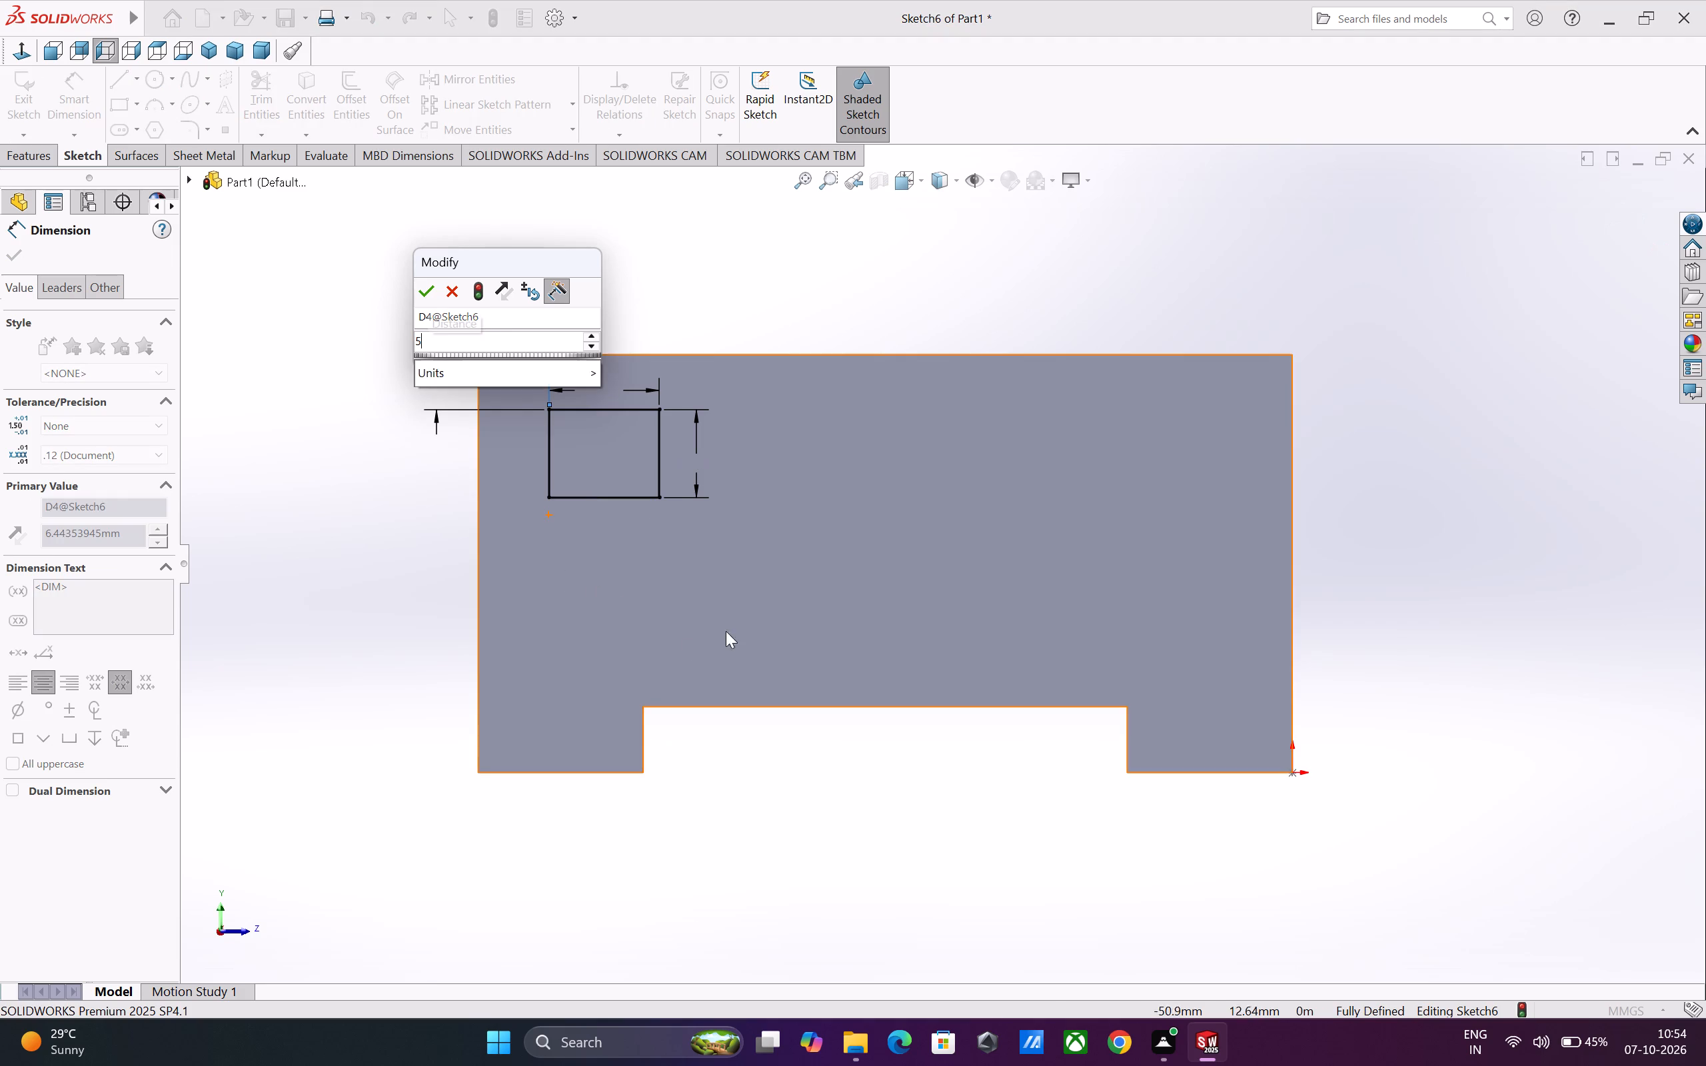
pyautogui.press('Return')
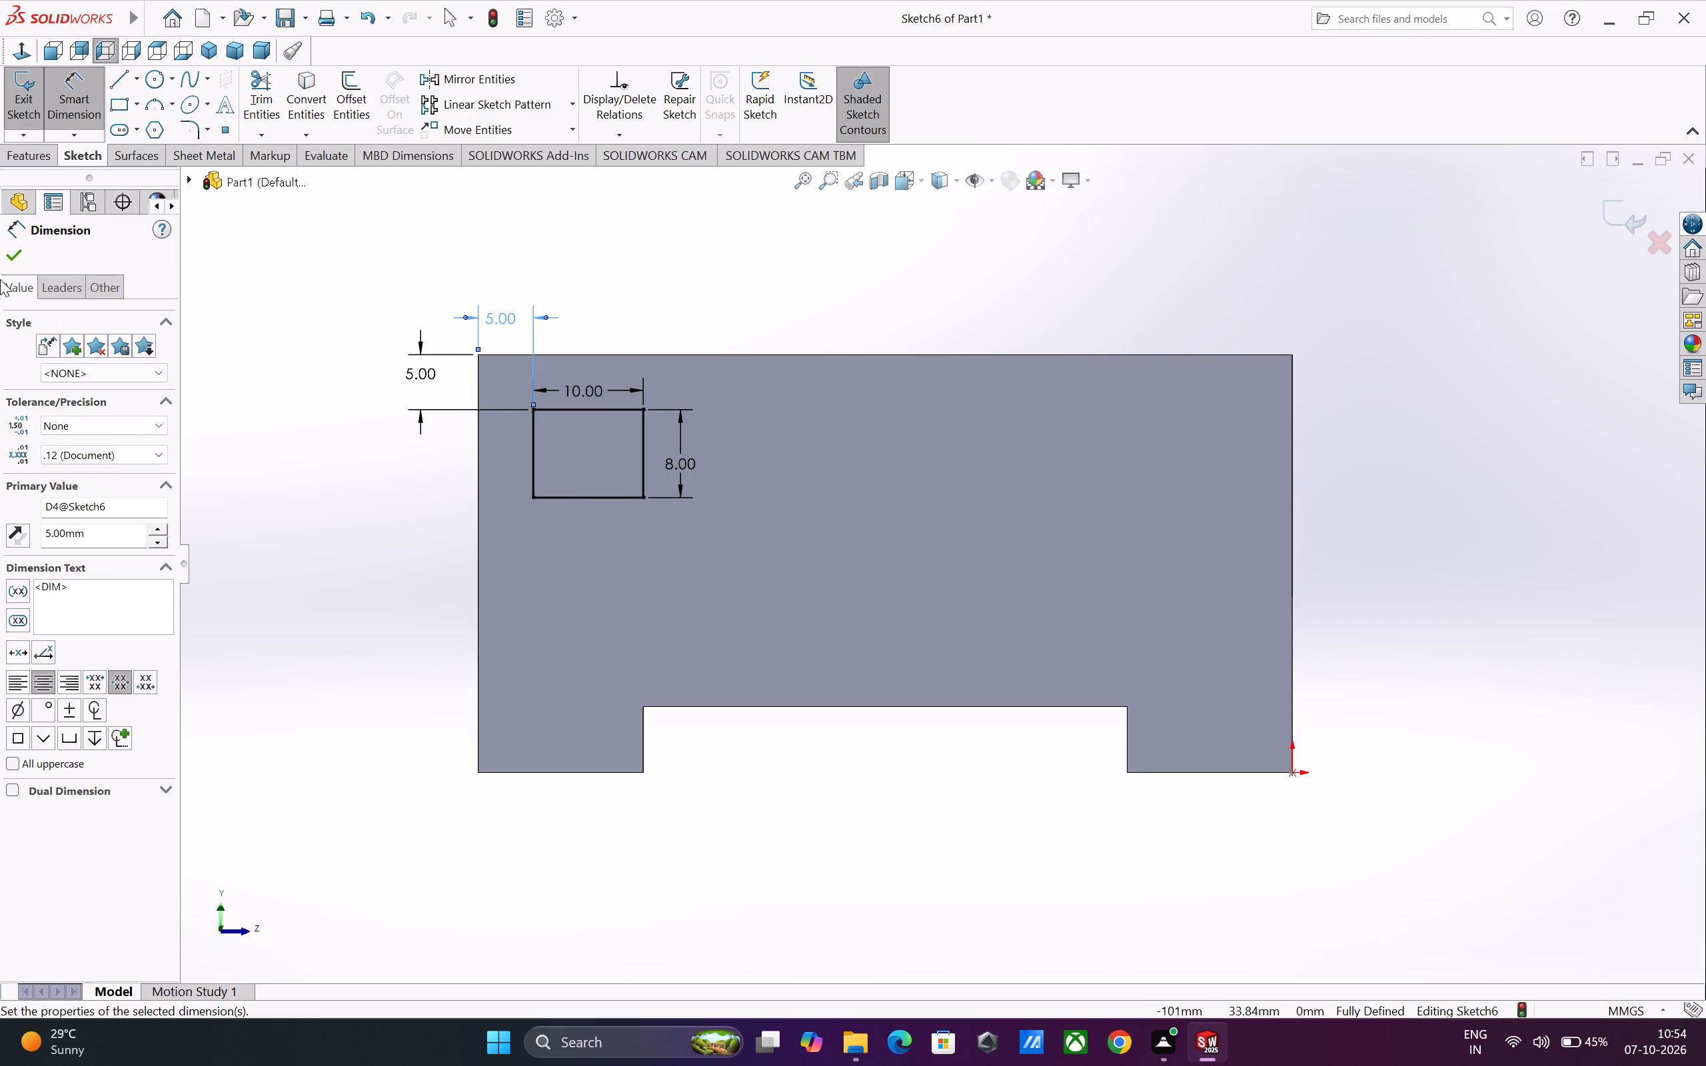
pyautogui.click(17, 263)
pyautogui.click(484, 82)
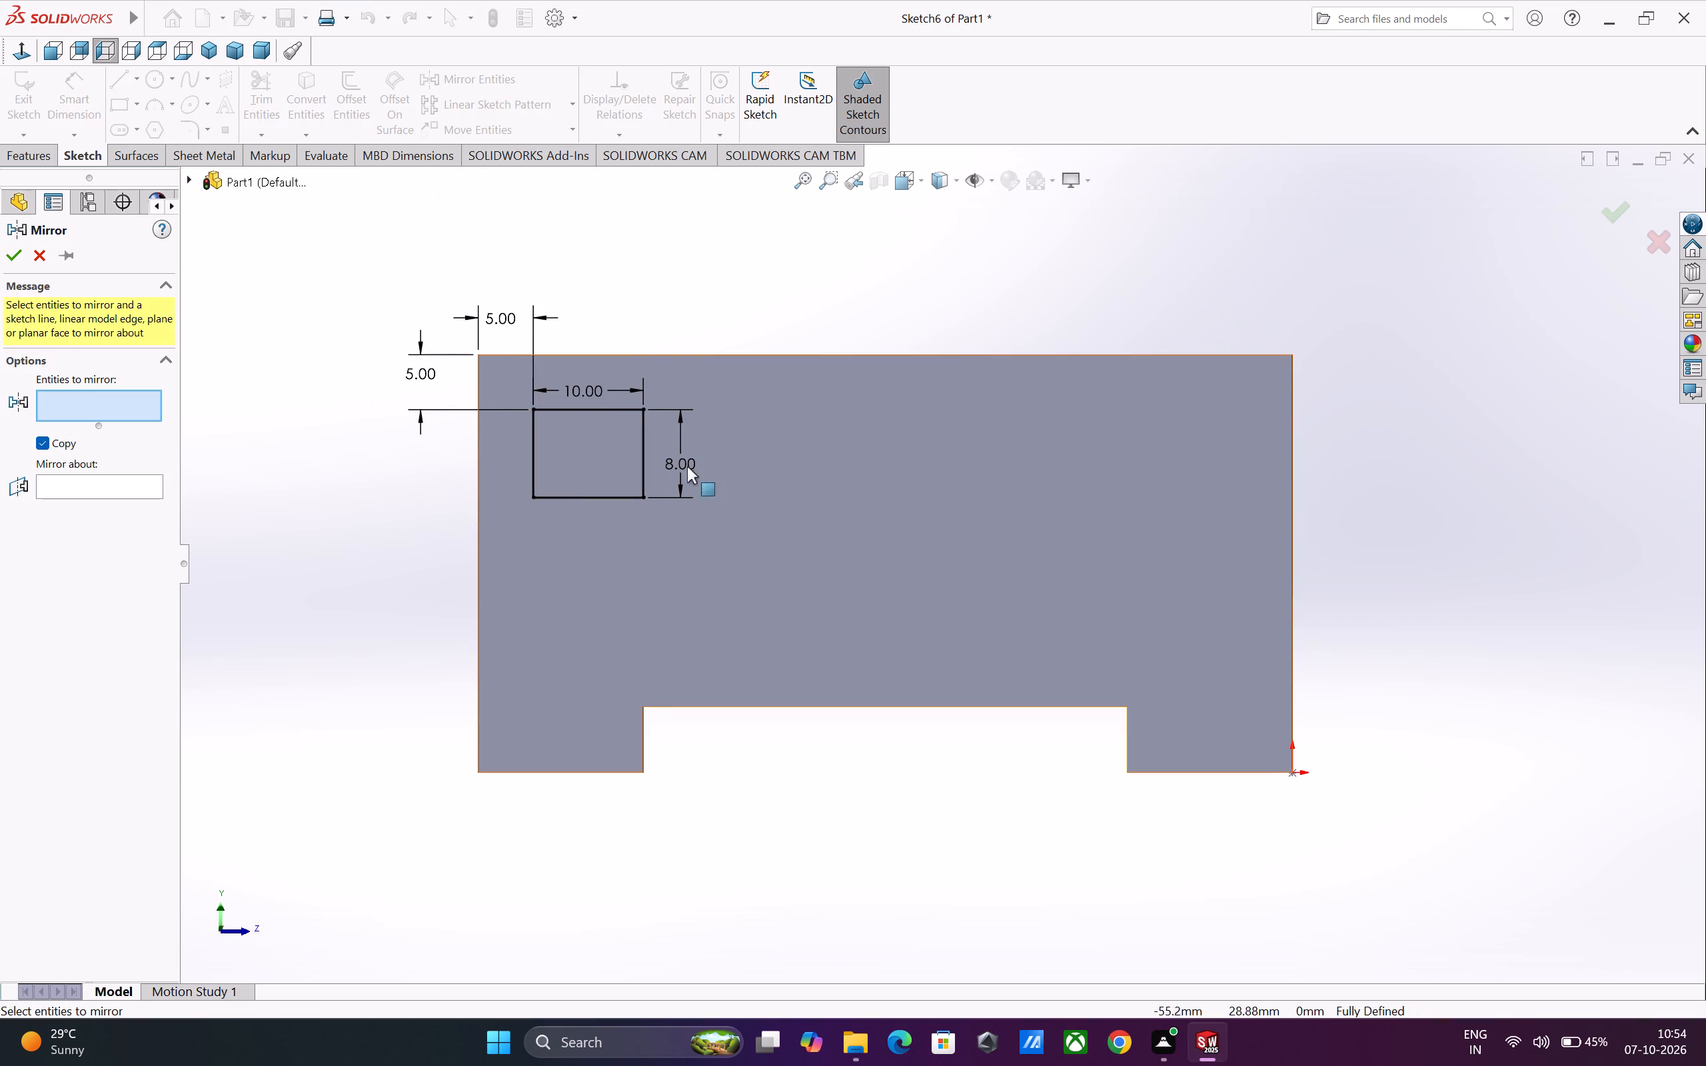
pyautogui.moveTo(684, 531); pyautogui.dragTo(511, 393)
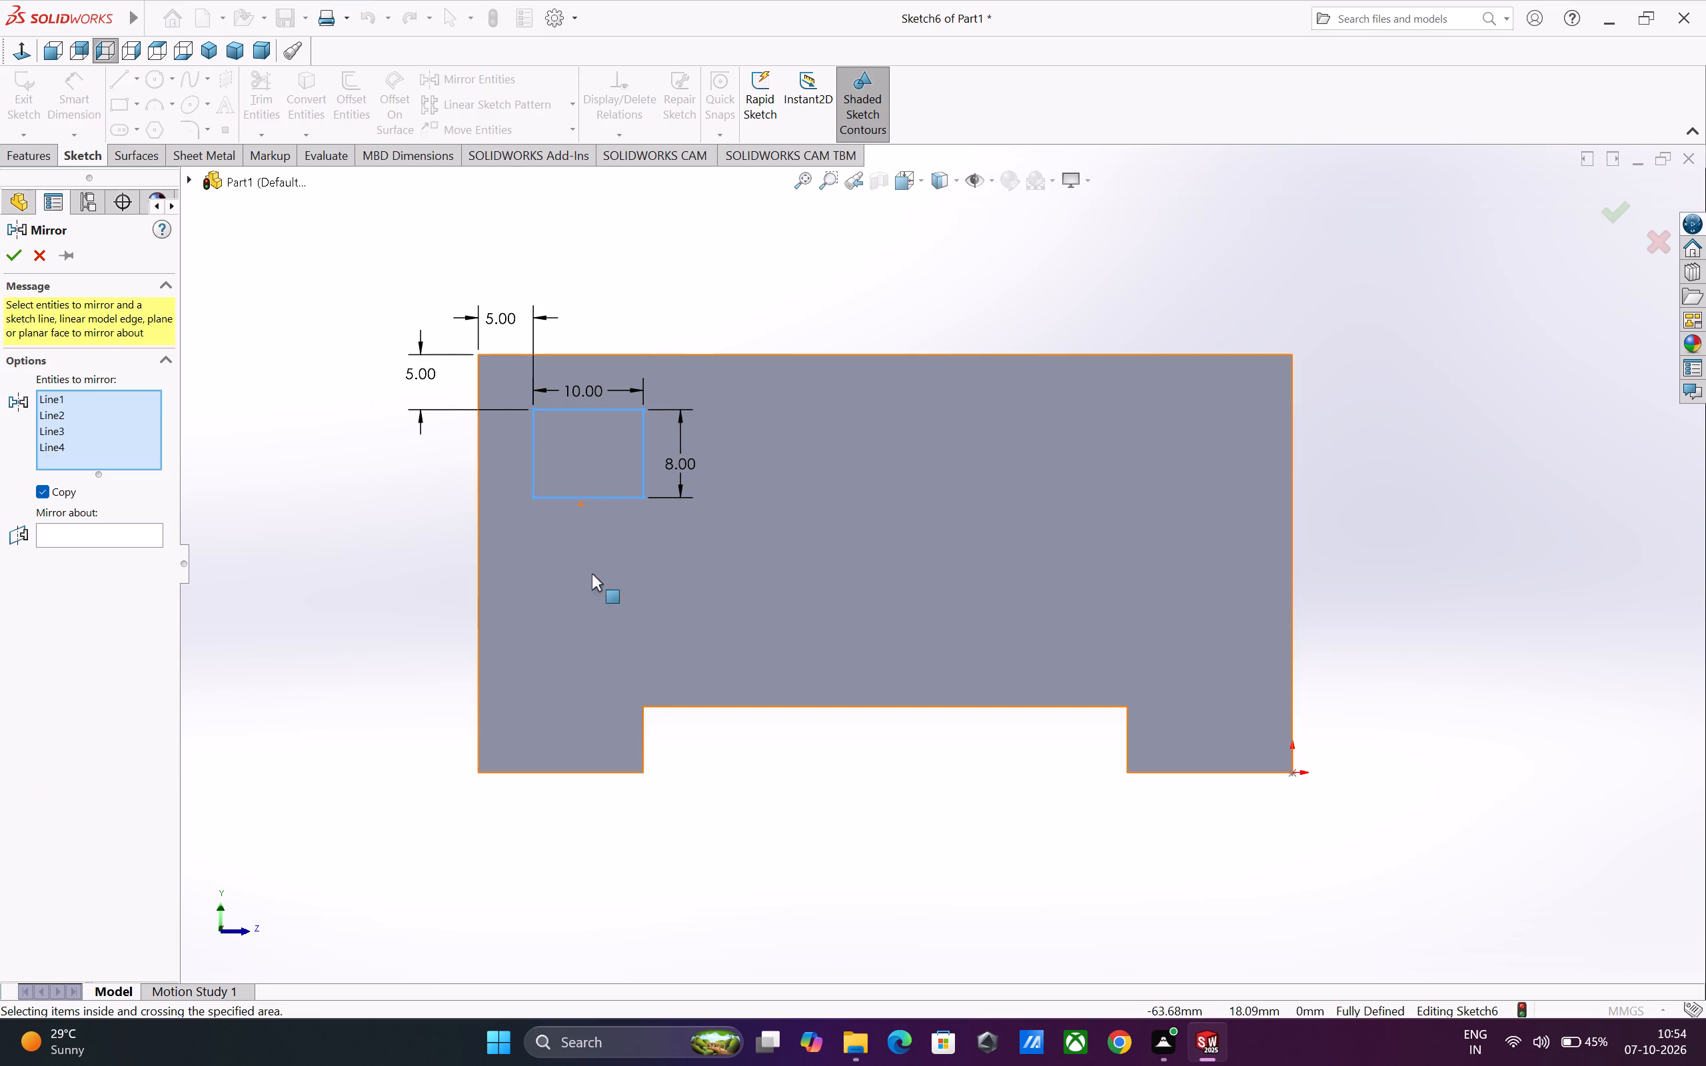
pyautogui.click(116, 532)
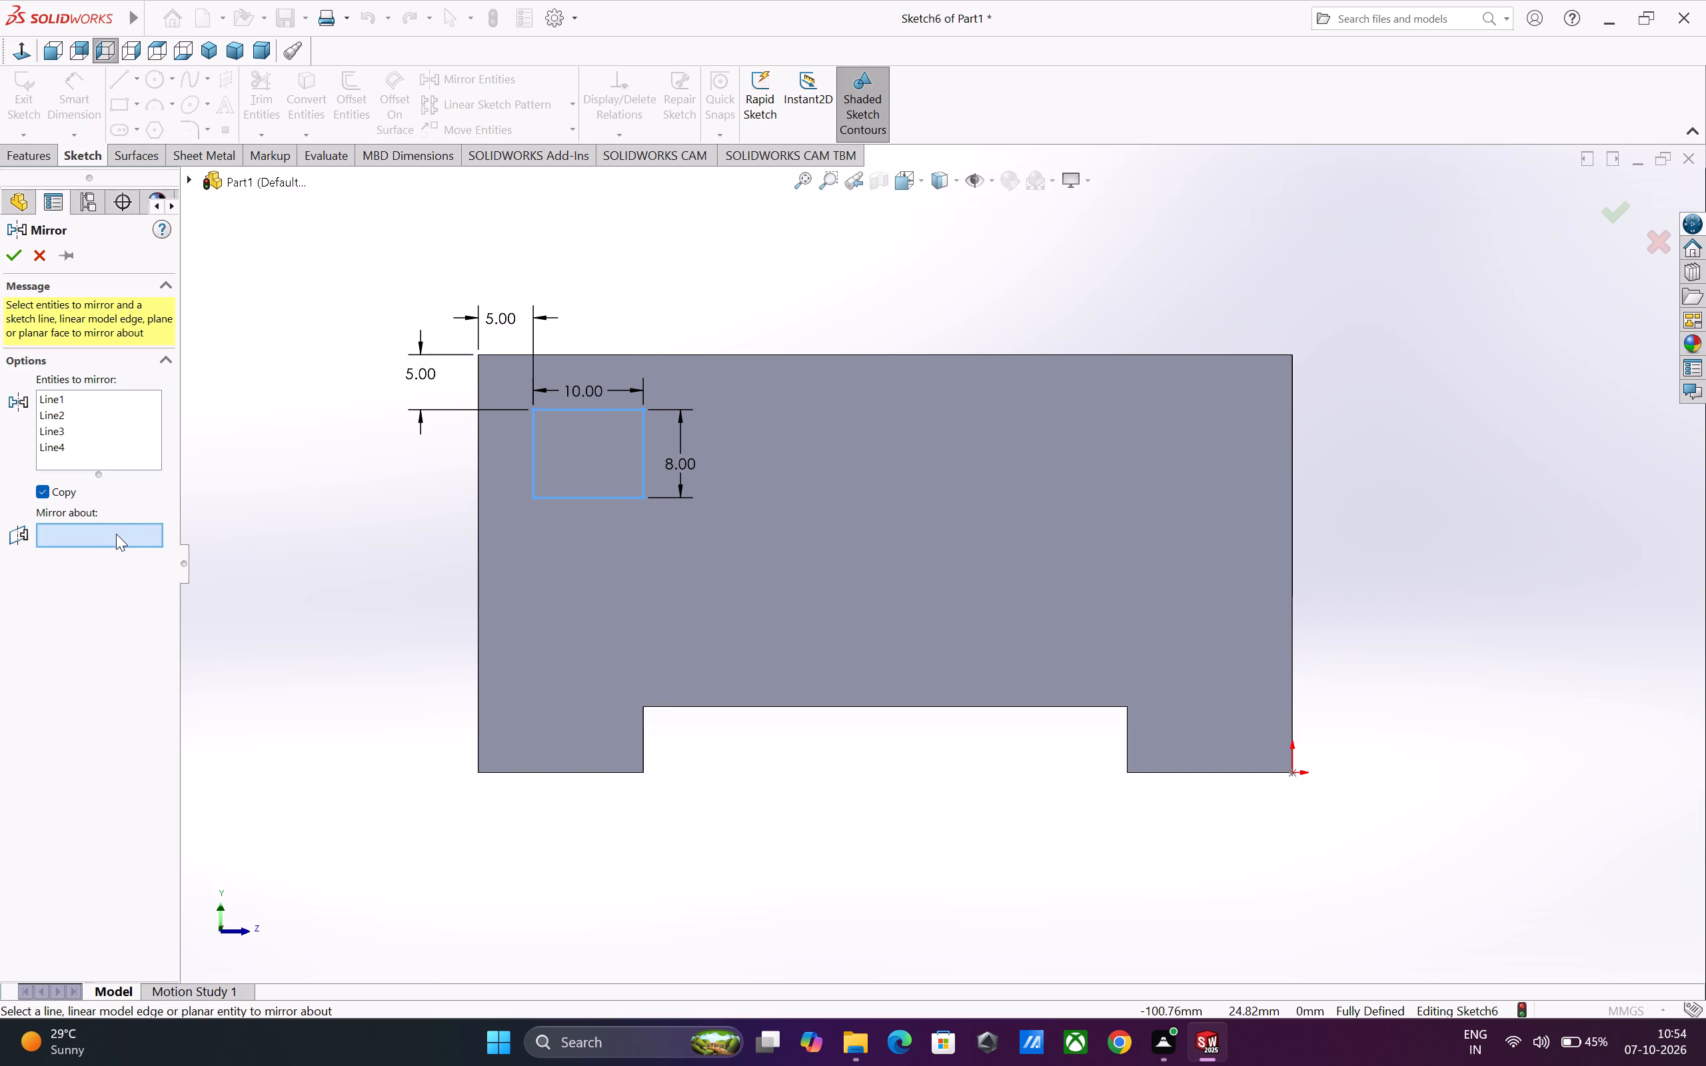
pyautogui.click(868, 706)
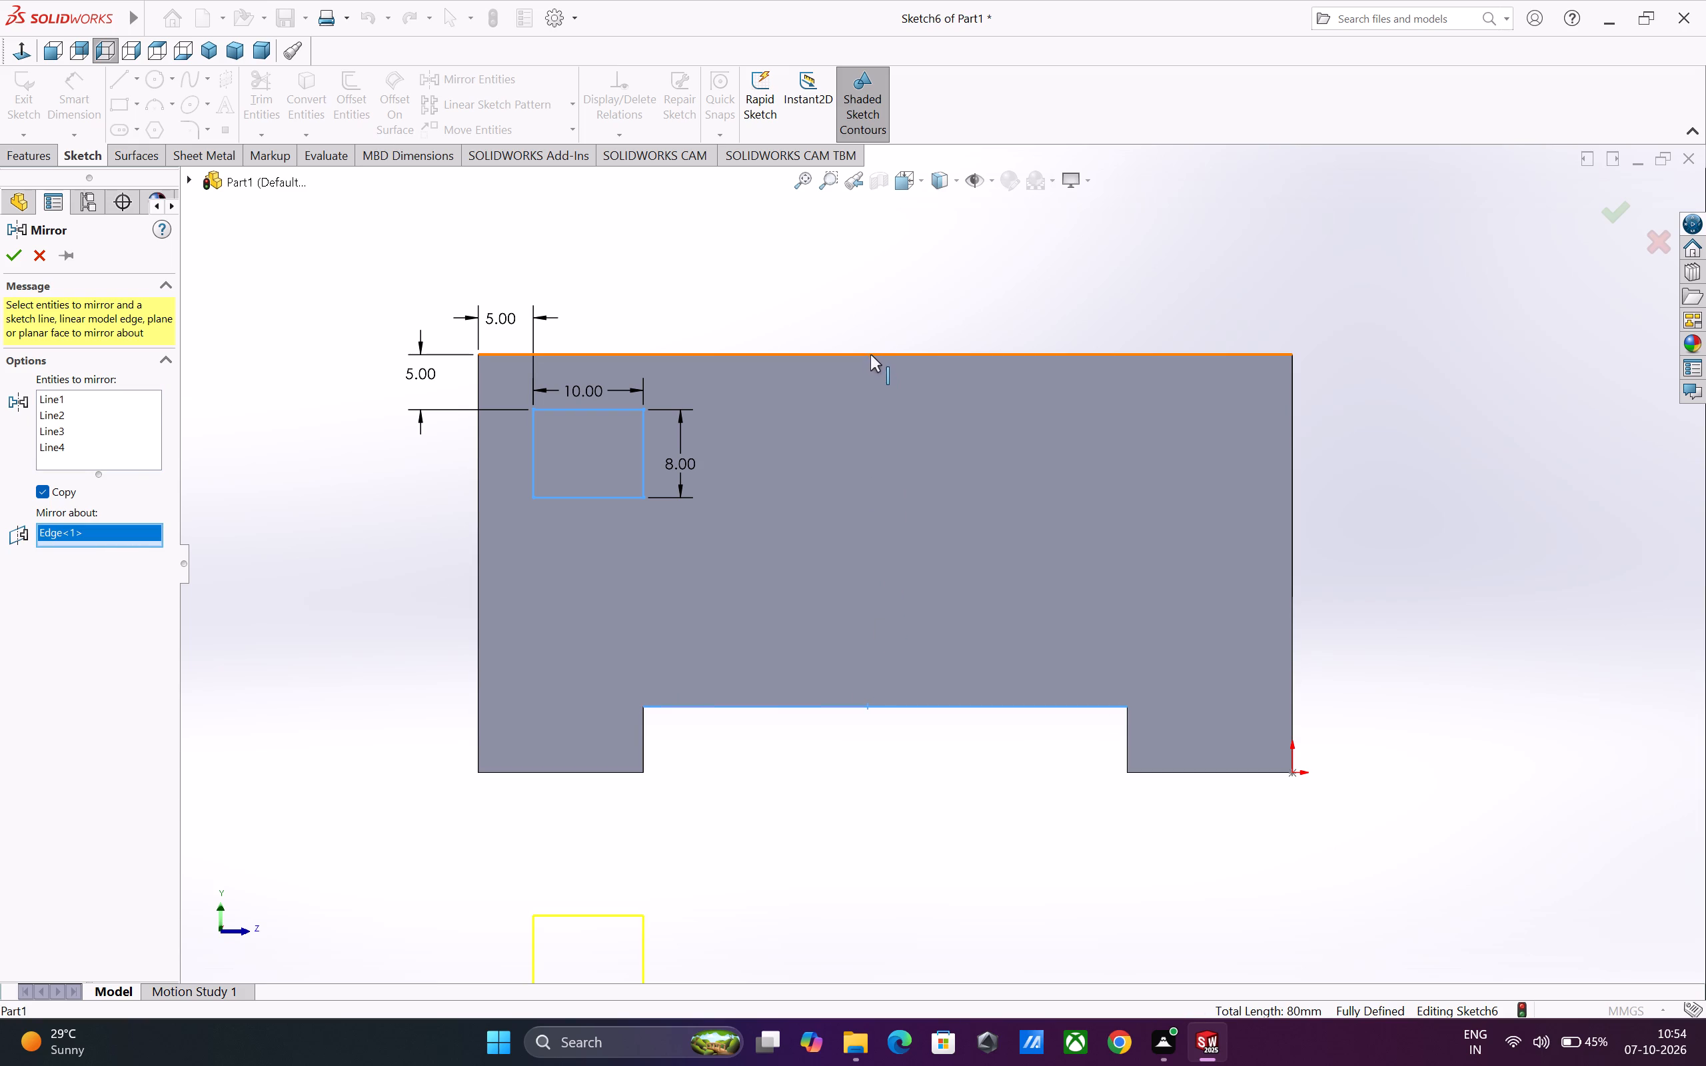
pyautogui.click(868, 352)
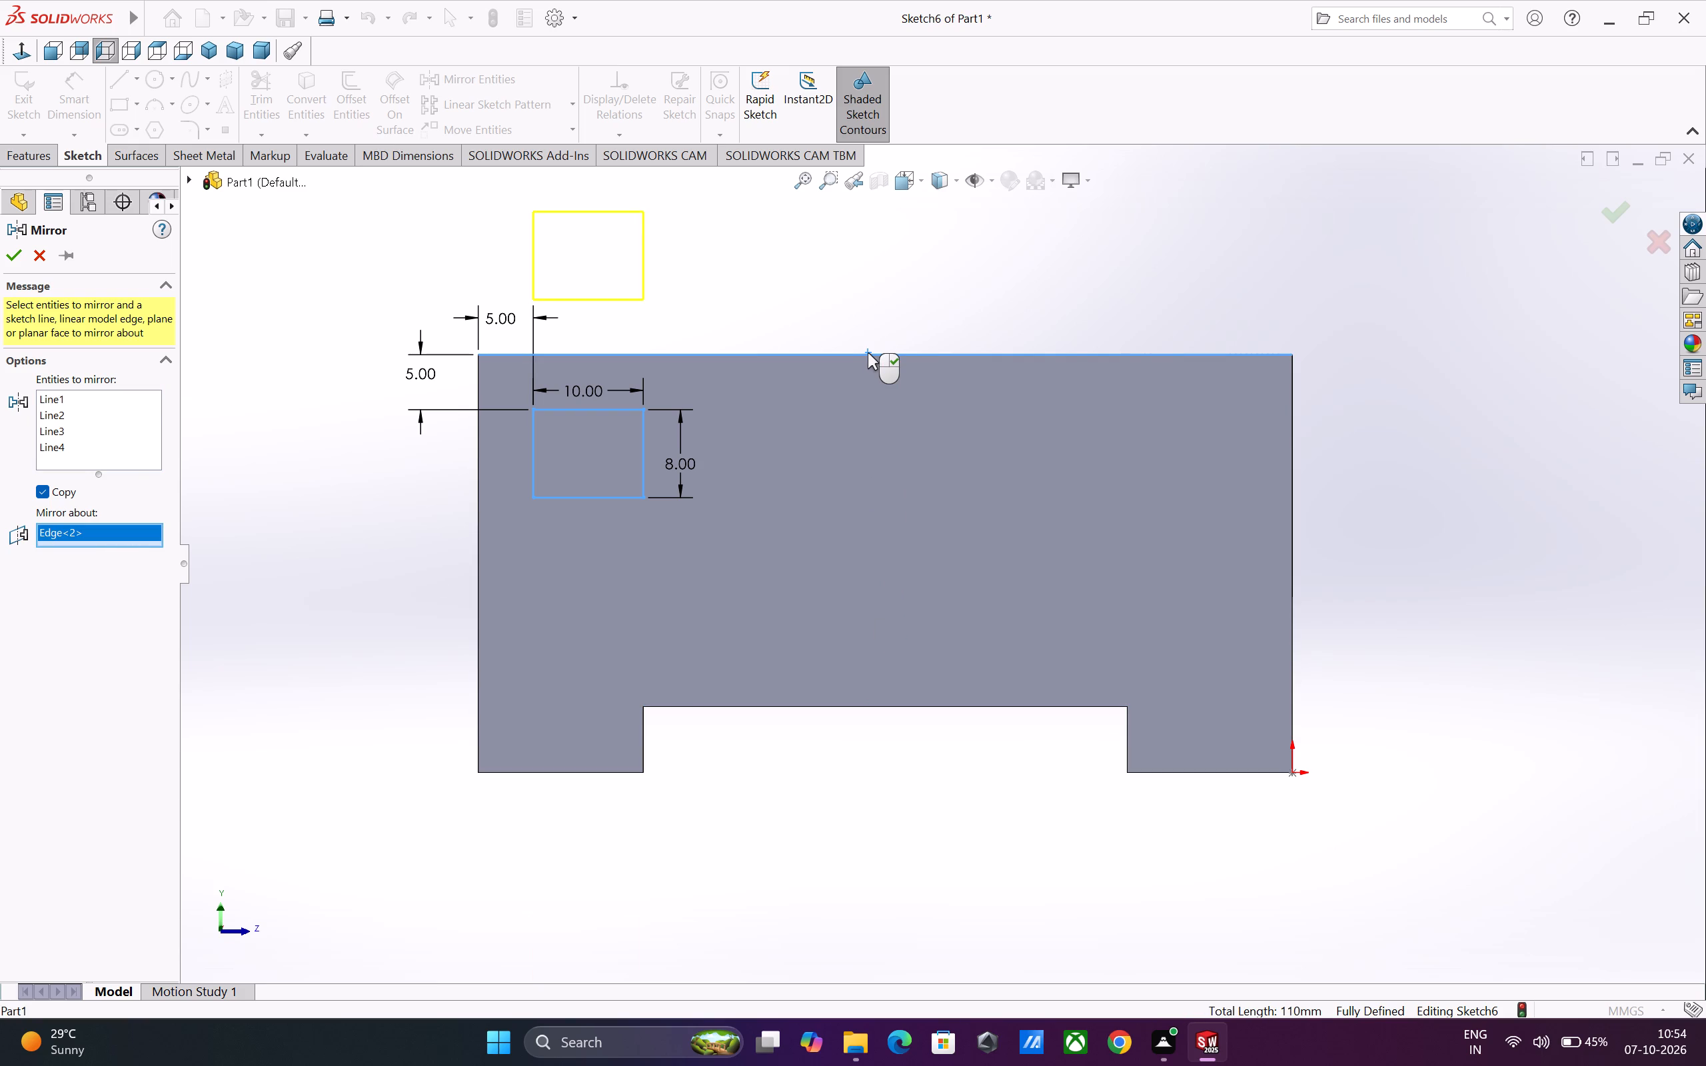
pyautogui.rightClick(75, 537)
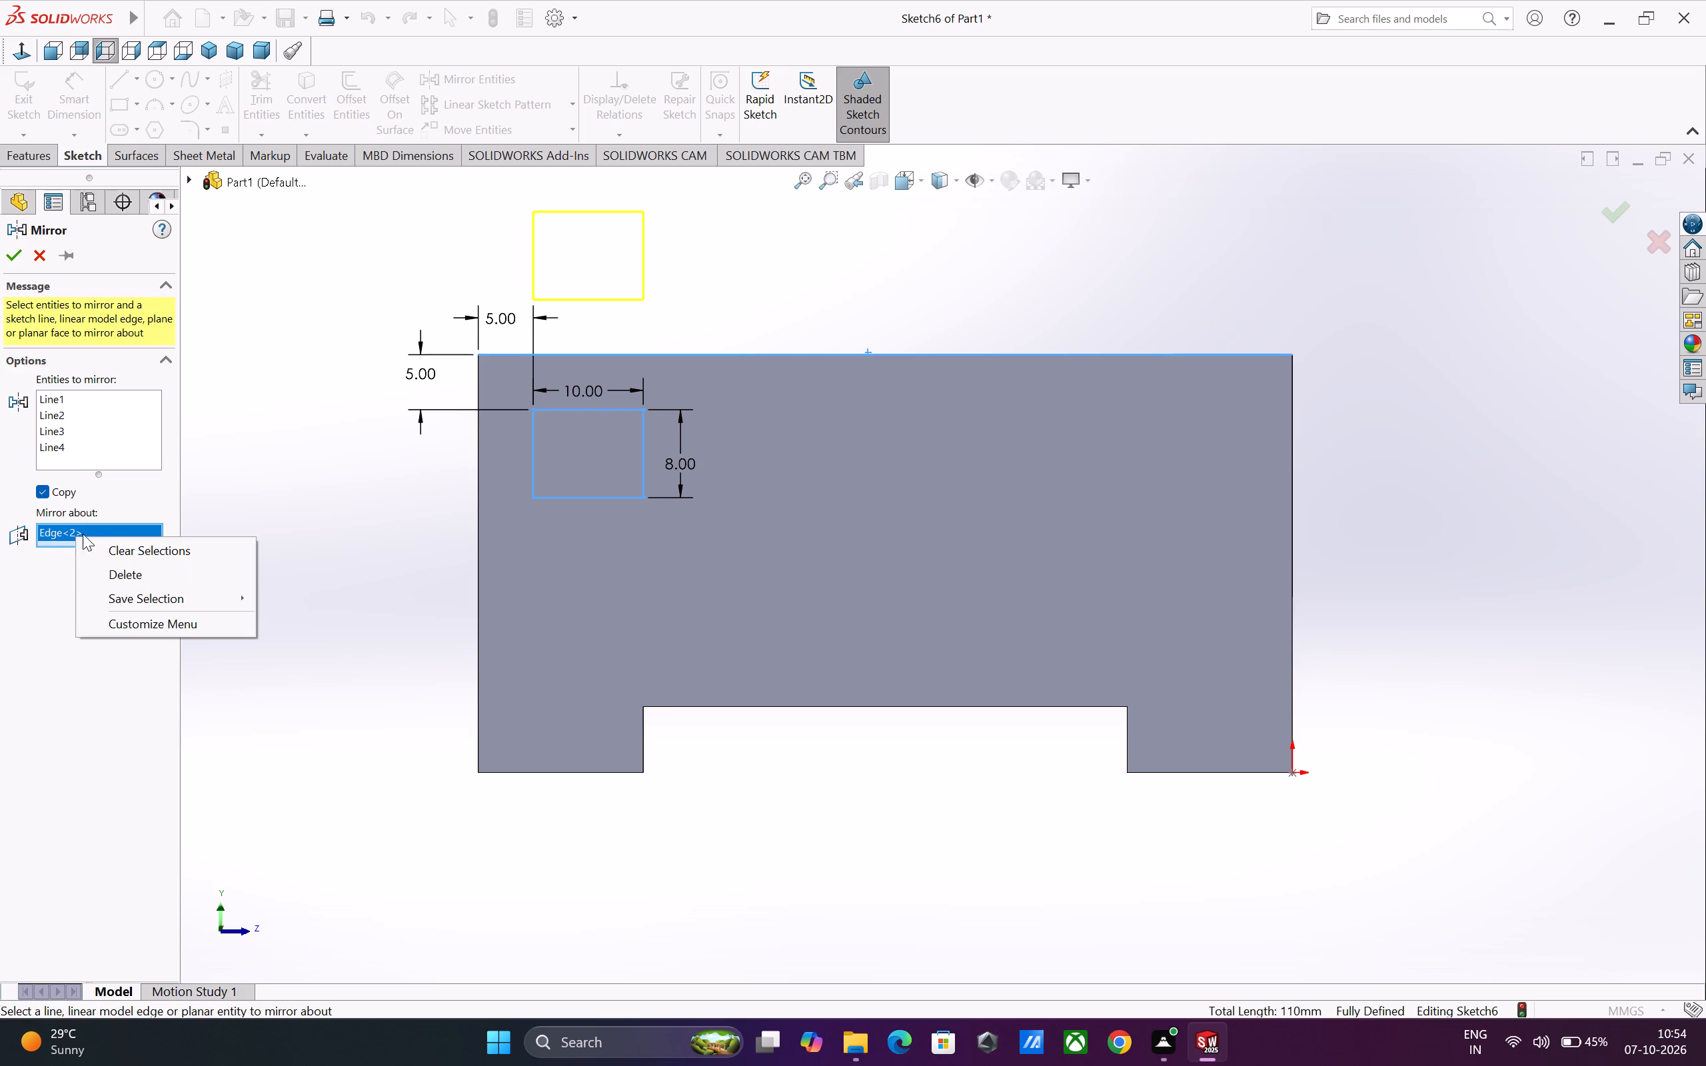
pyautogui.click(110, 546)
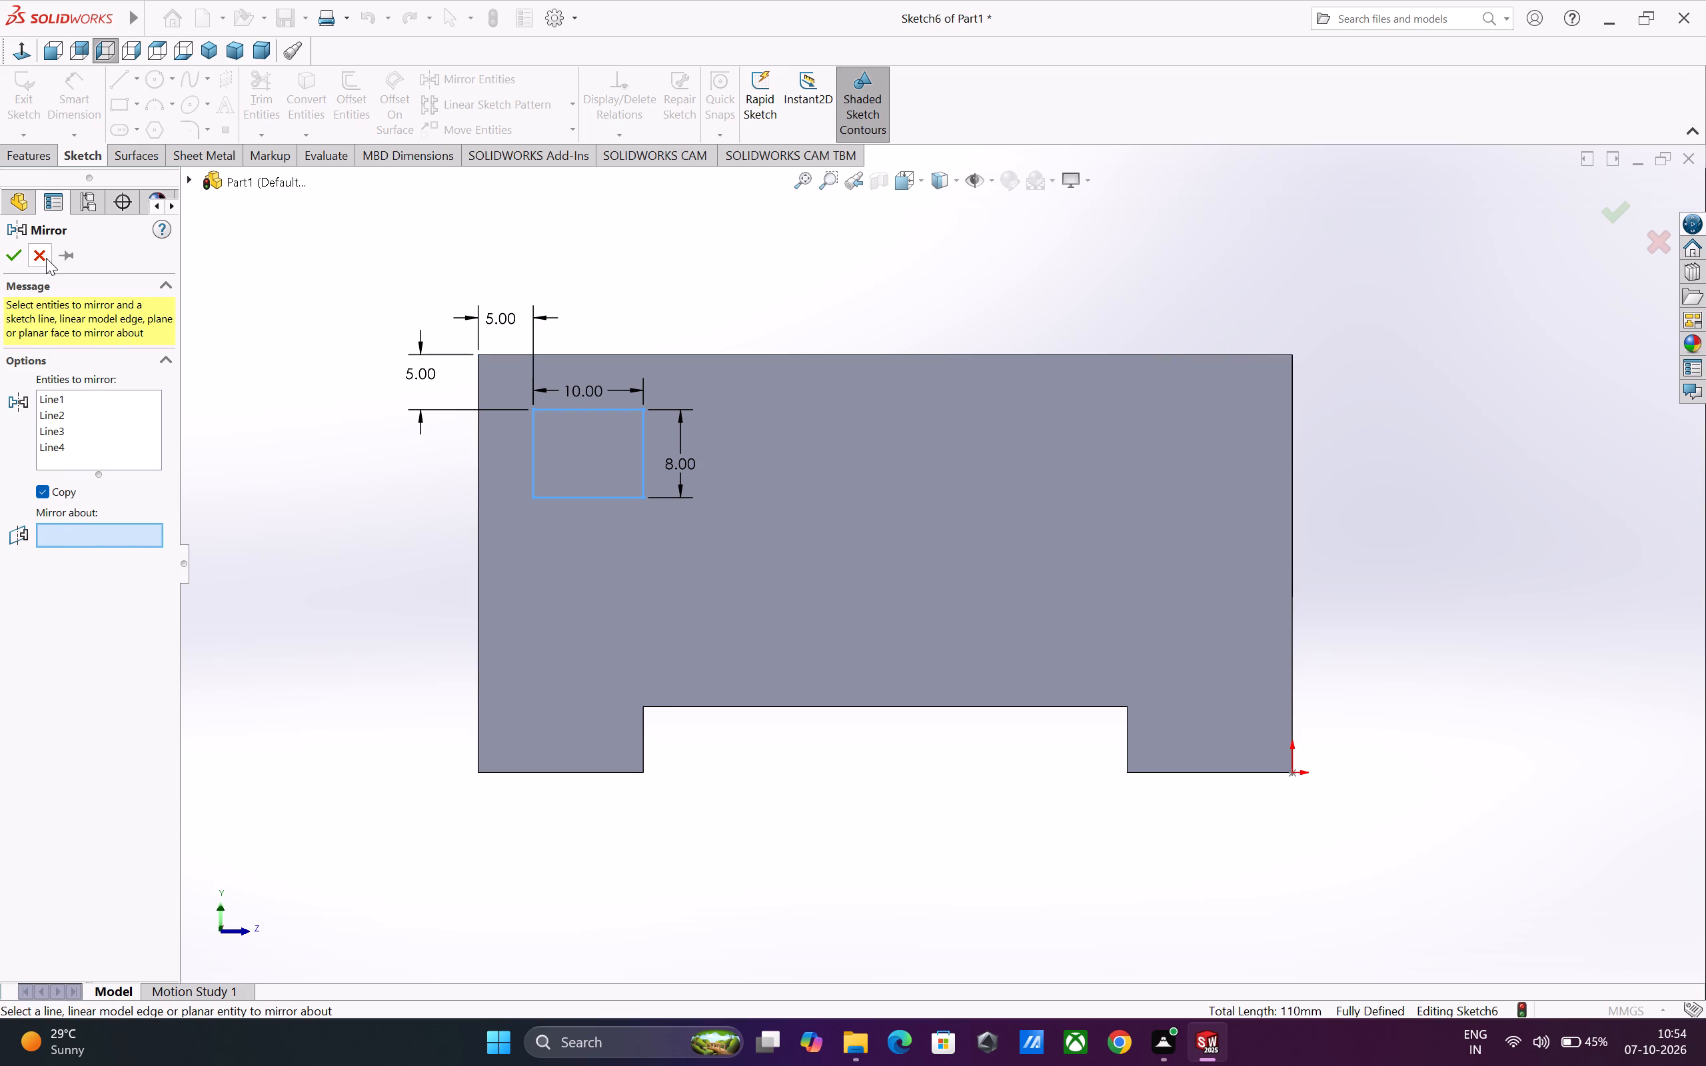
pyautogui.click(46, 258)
# Sketch a vertical centerline from the middle of the underside recess's upper edge up to near the upright's top edge.
pyautogui.click(140, 81)
pyautogui.click(143, 126)
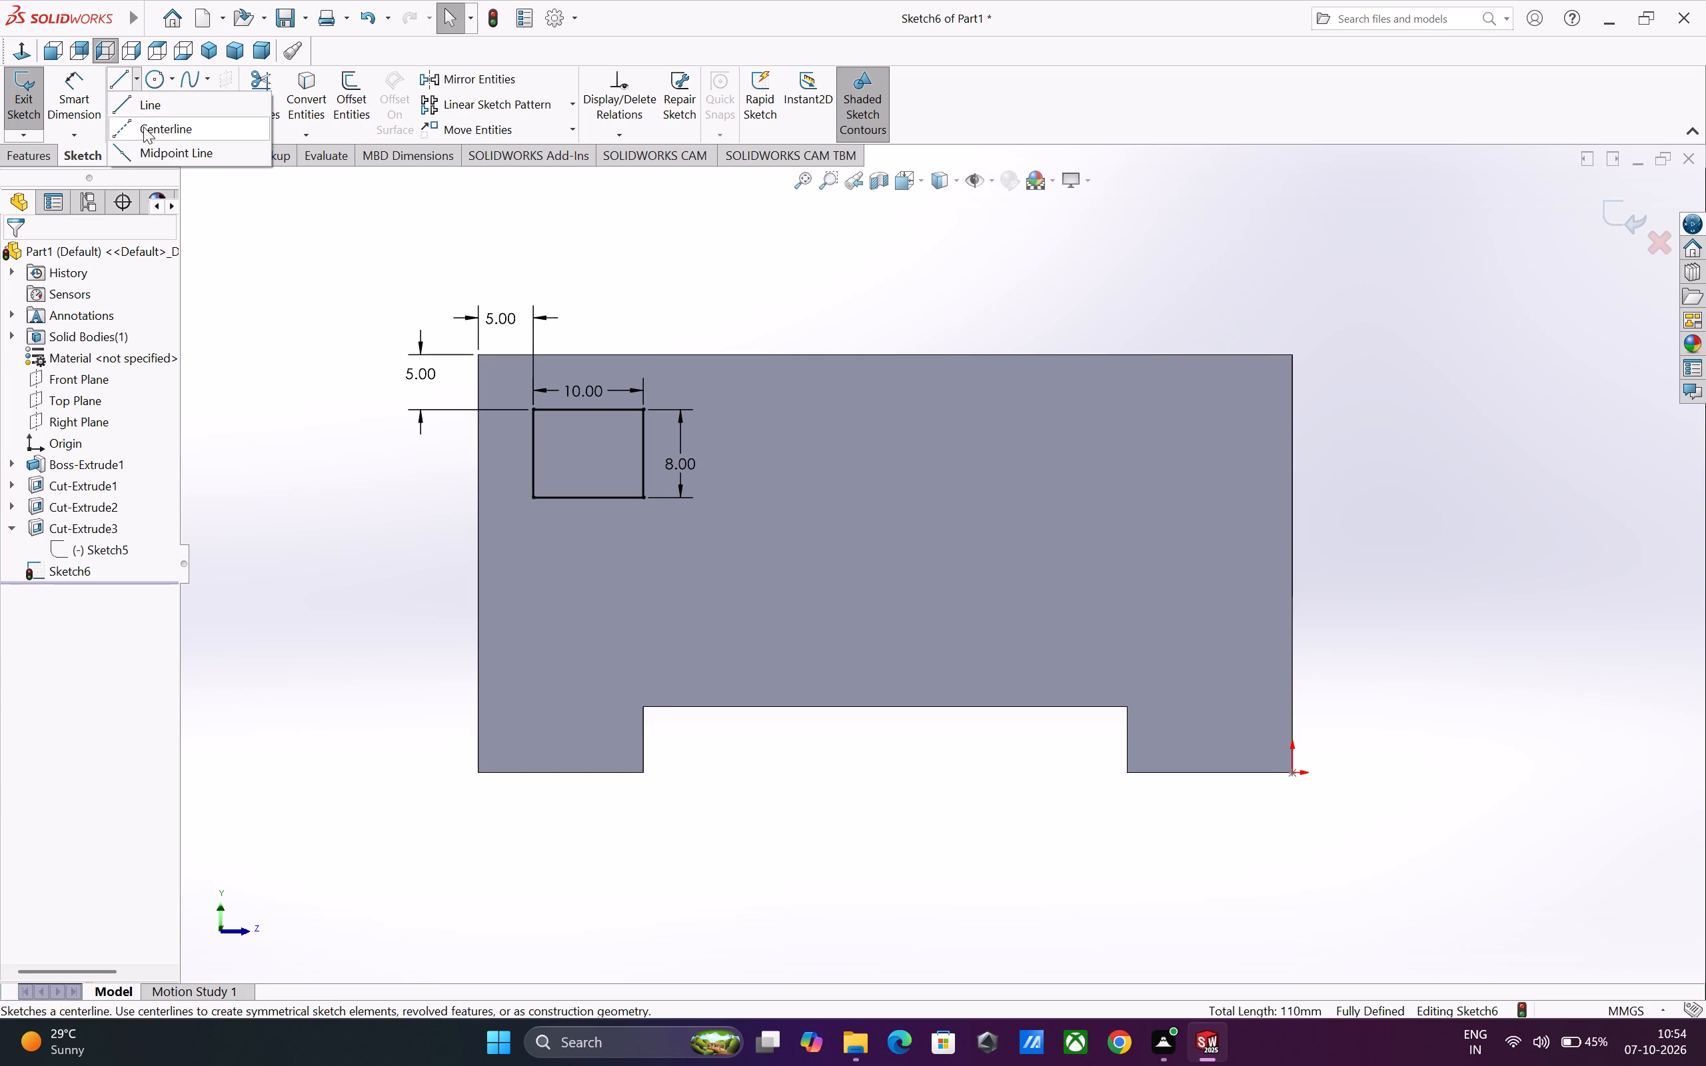
pyautogui.click(883, 708)
pyautogui.click(883, 358)
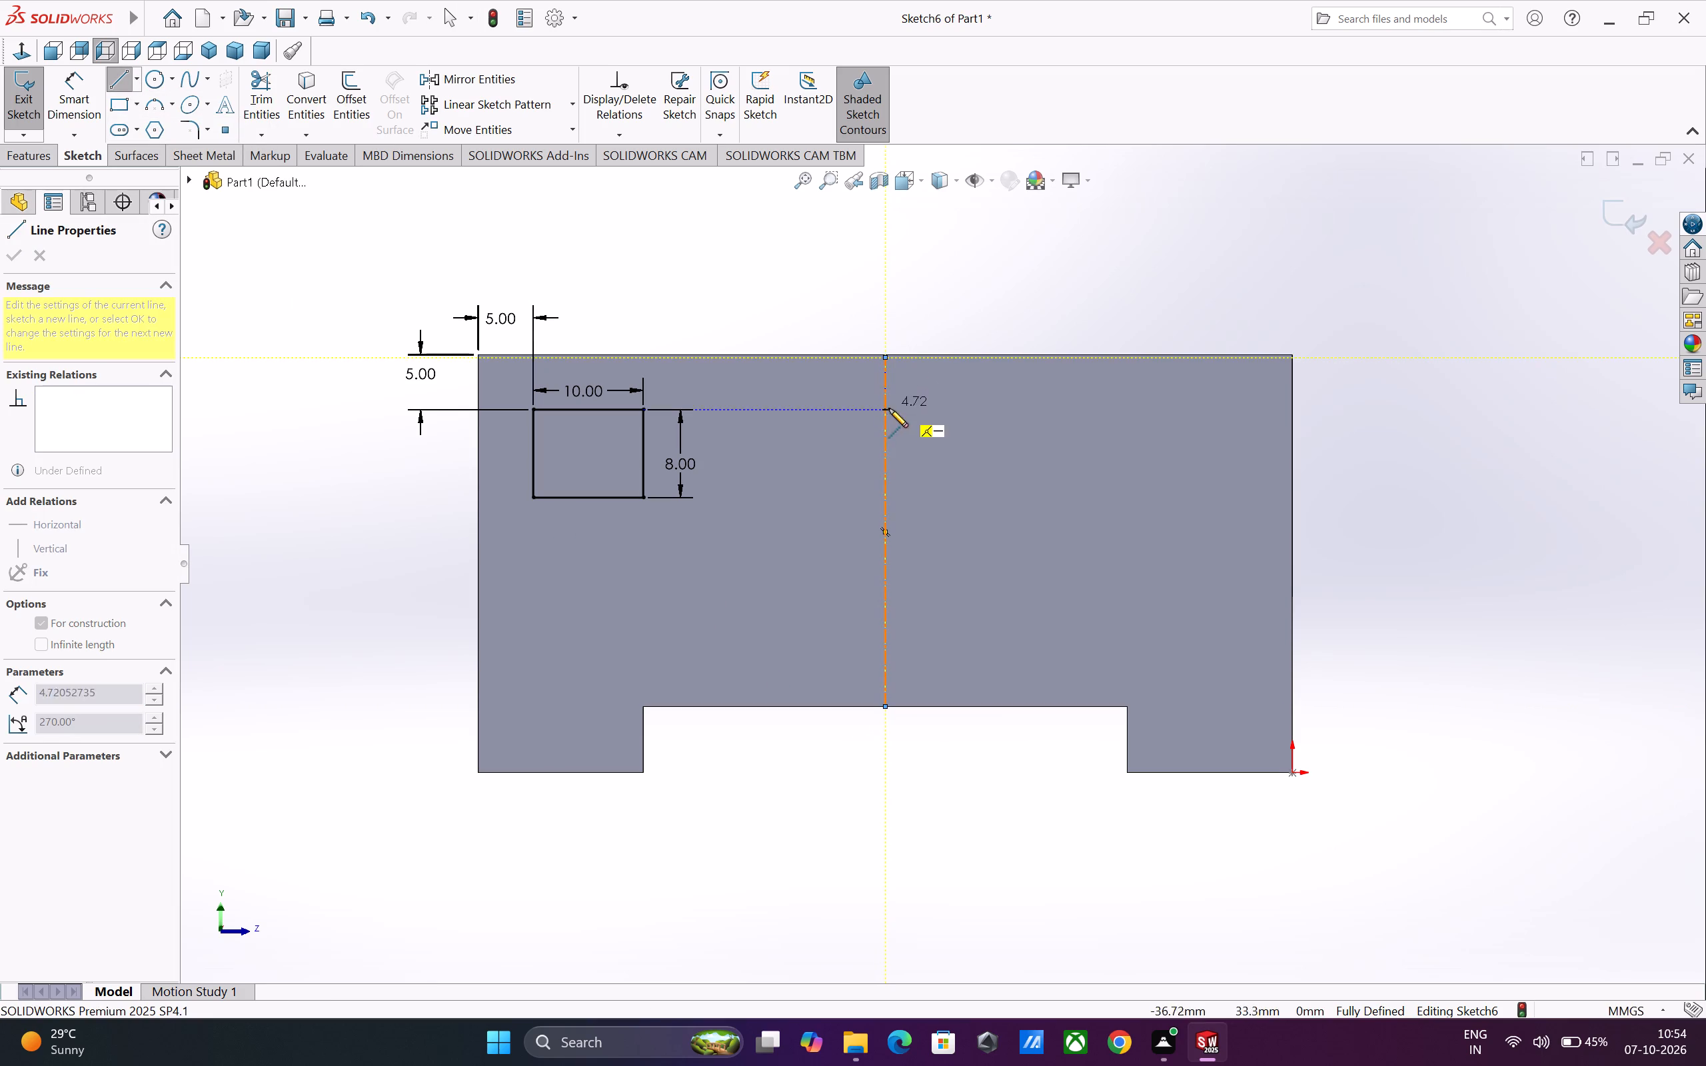
pyautogui.press('Escape')
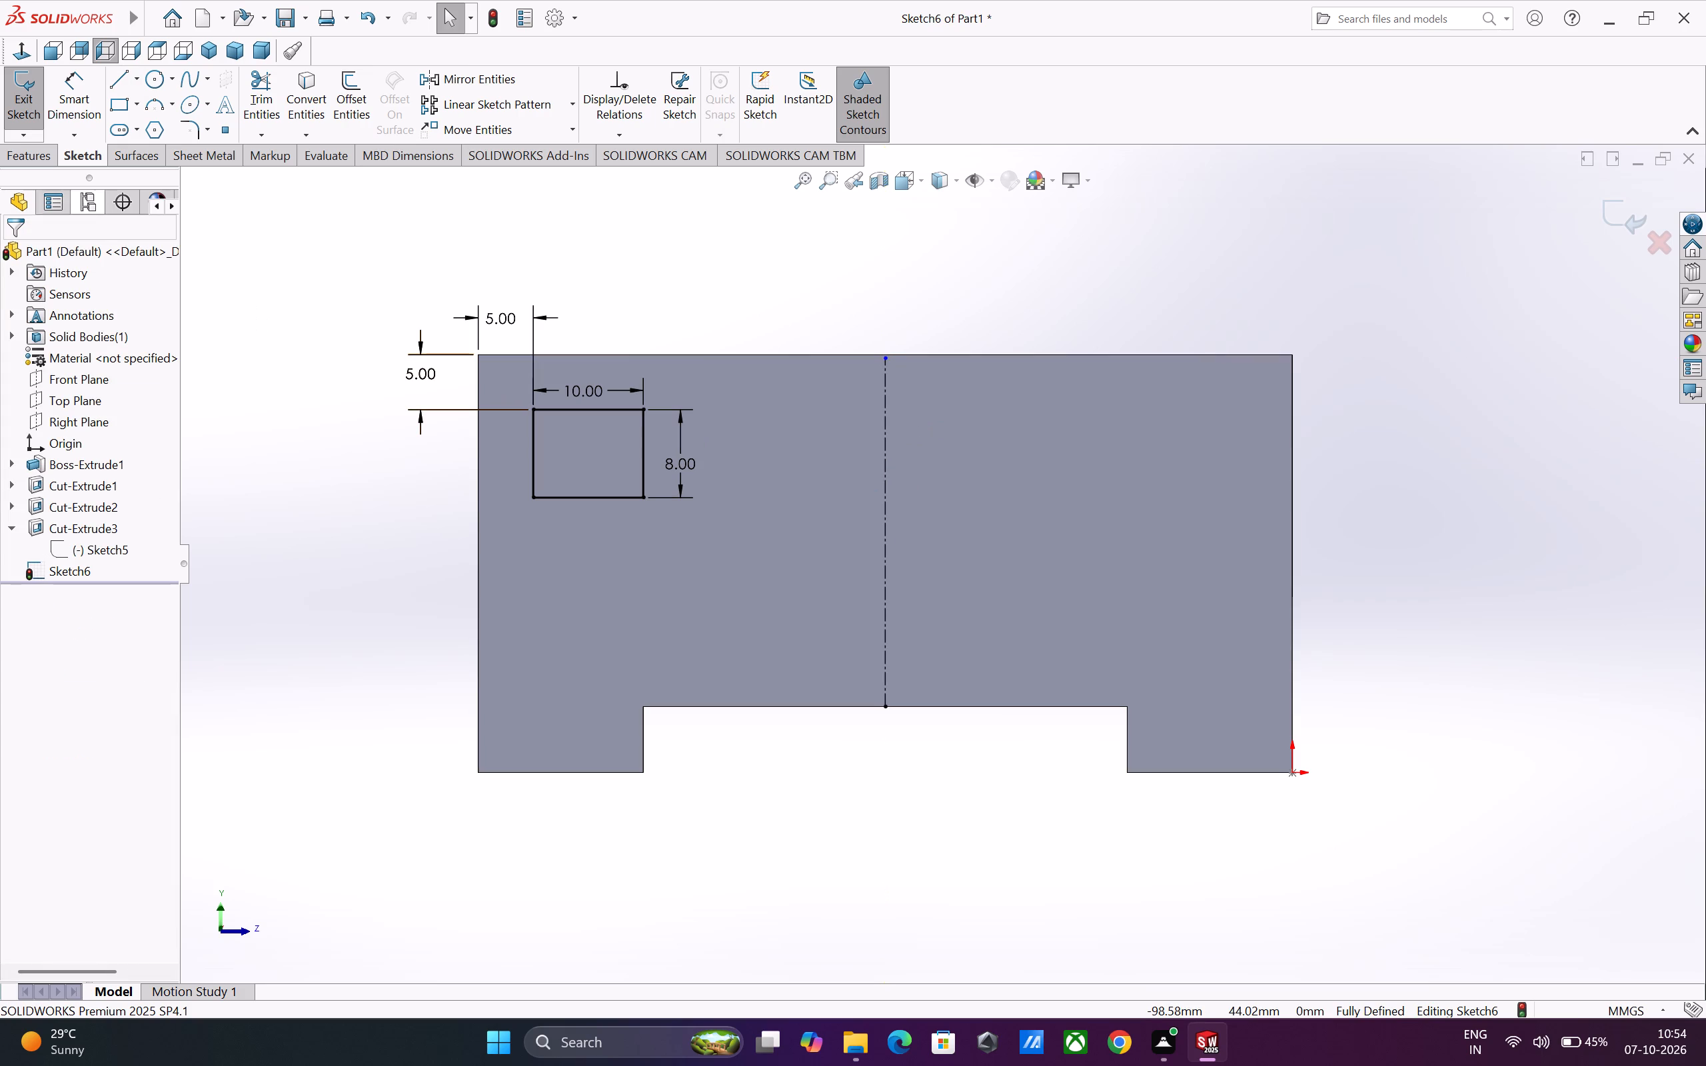
# Mirror the four lines of the 10 by 8 mm rectangle about the vertical centerline, keeping the original.
pyautogui.click(468, 79)
pyautogui.moveTo(674, 520); pyautogui.dragTo(517, 396)
pyautogui.click(79, 534)
pyautogui.click(883, 567)
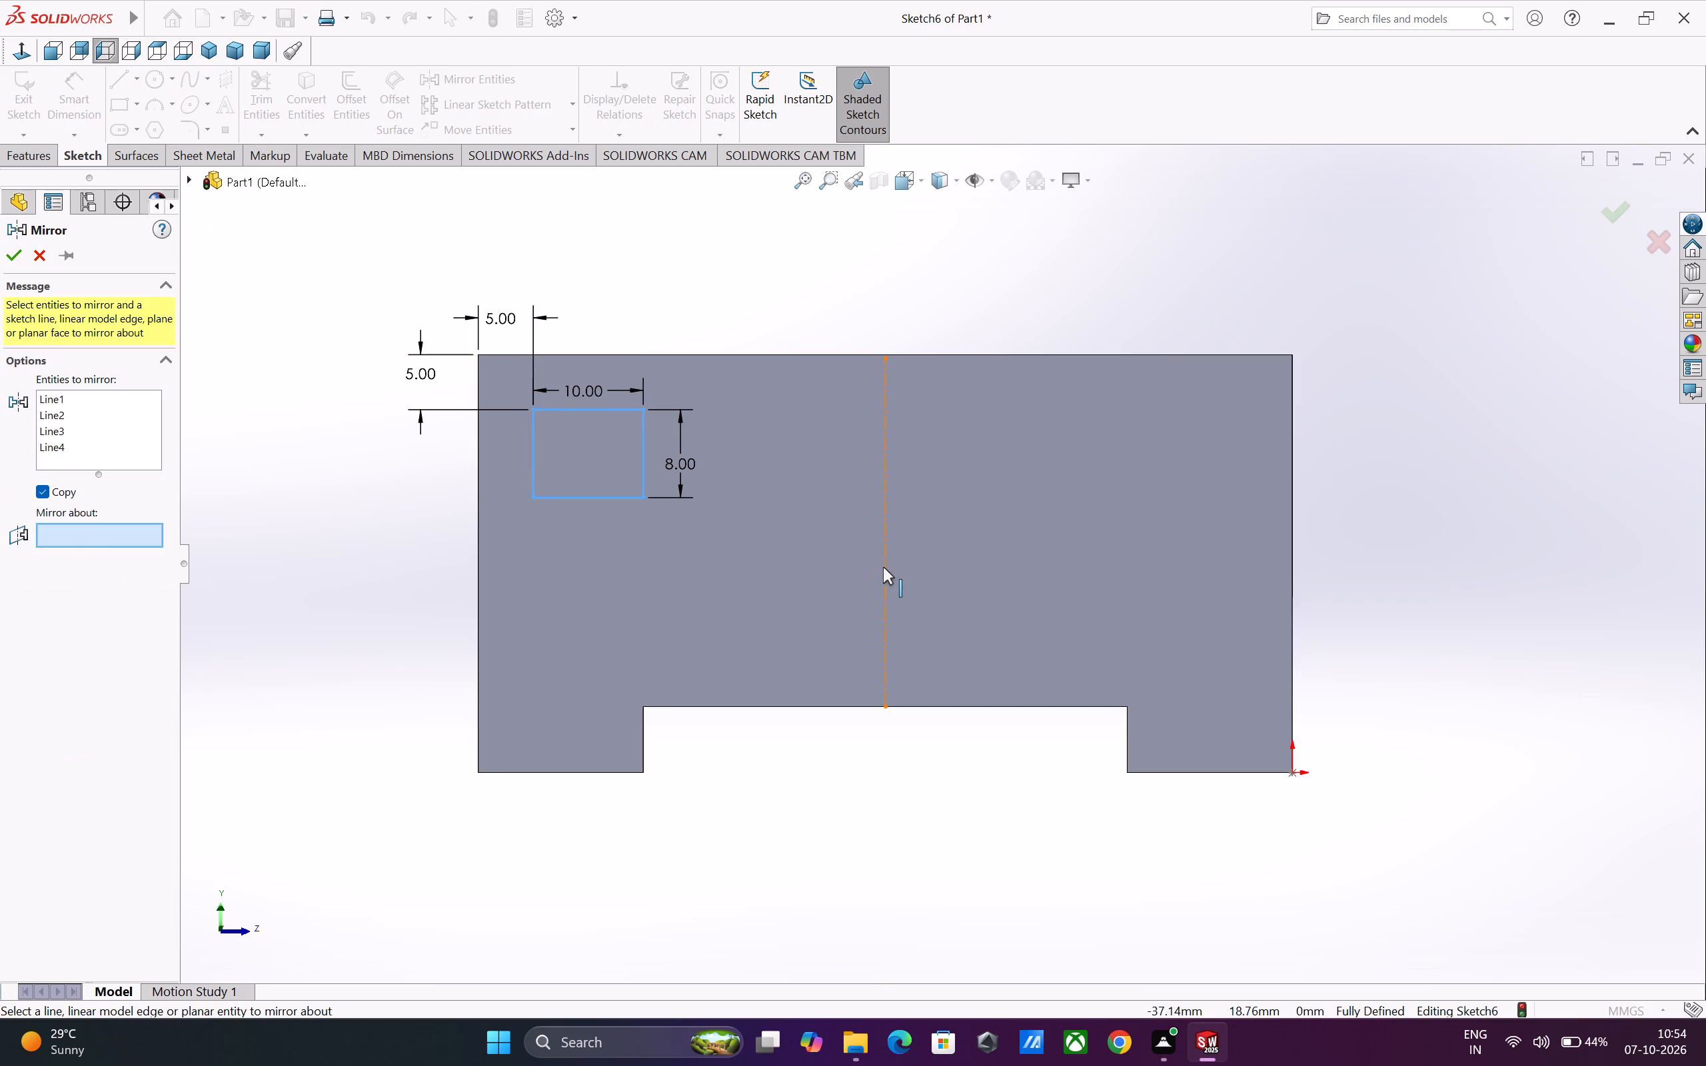
pyautogui.rightClick(827, 559)
pyautogui.click(863, 690)
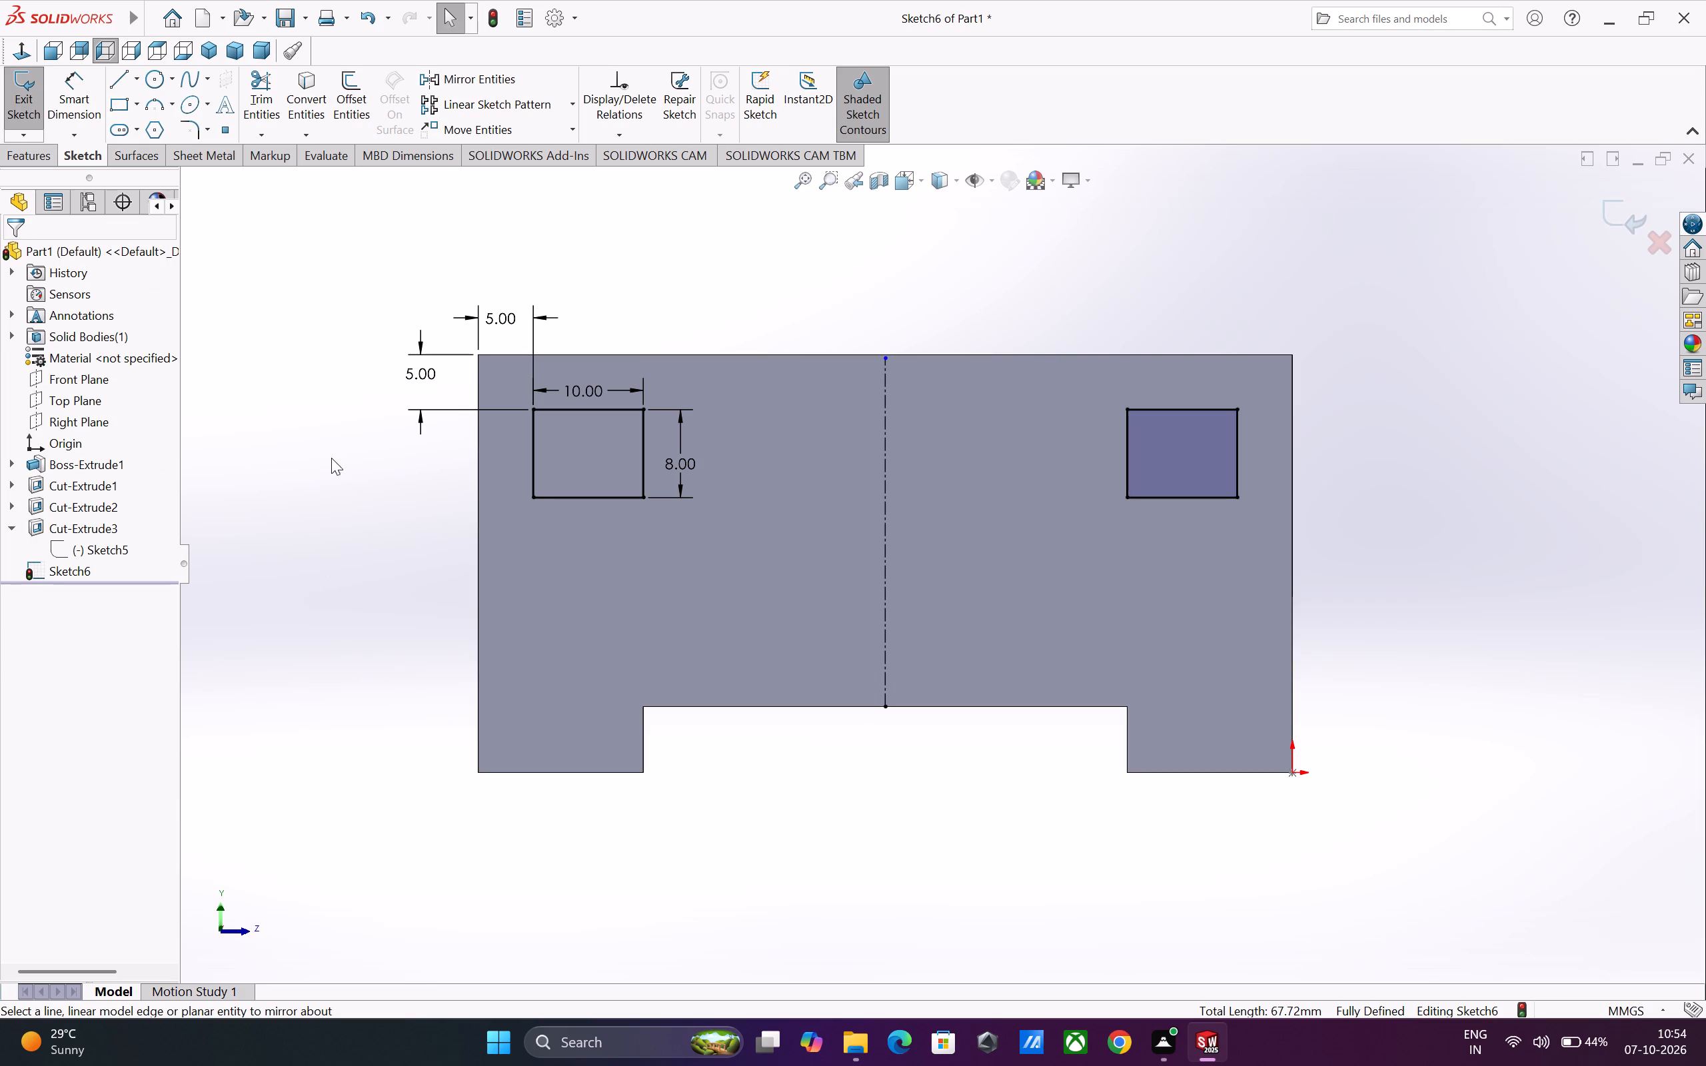
pyautogui.click(315, 488)
# Cut-extrude both rectangles into the opposite upright as a Blind cut 10 mm deep.
pyautogui.moveTo(727, 813); pyautogui.dragTo(785, 855, button='middle')
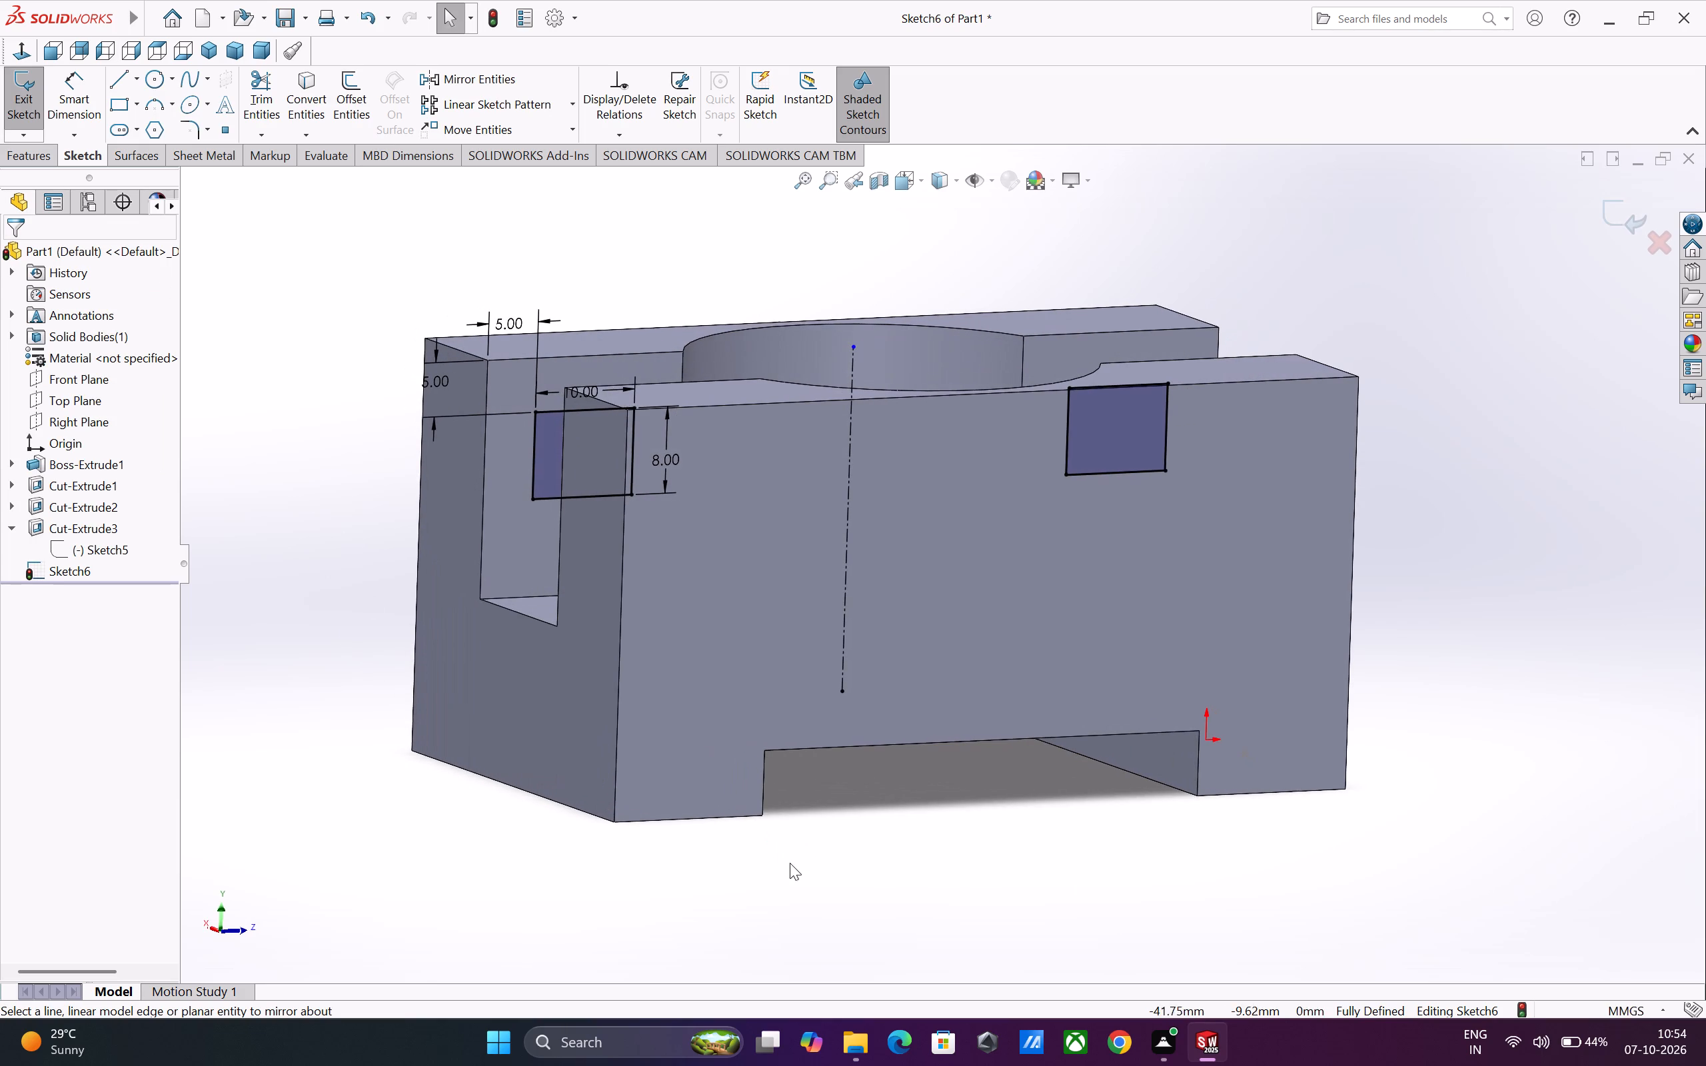
pyautogui.moveTo(524, 765); pyautogui.dragTo(549, 829, button='middle')
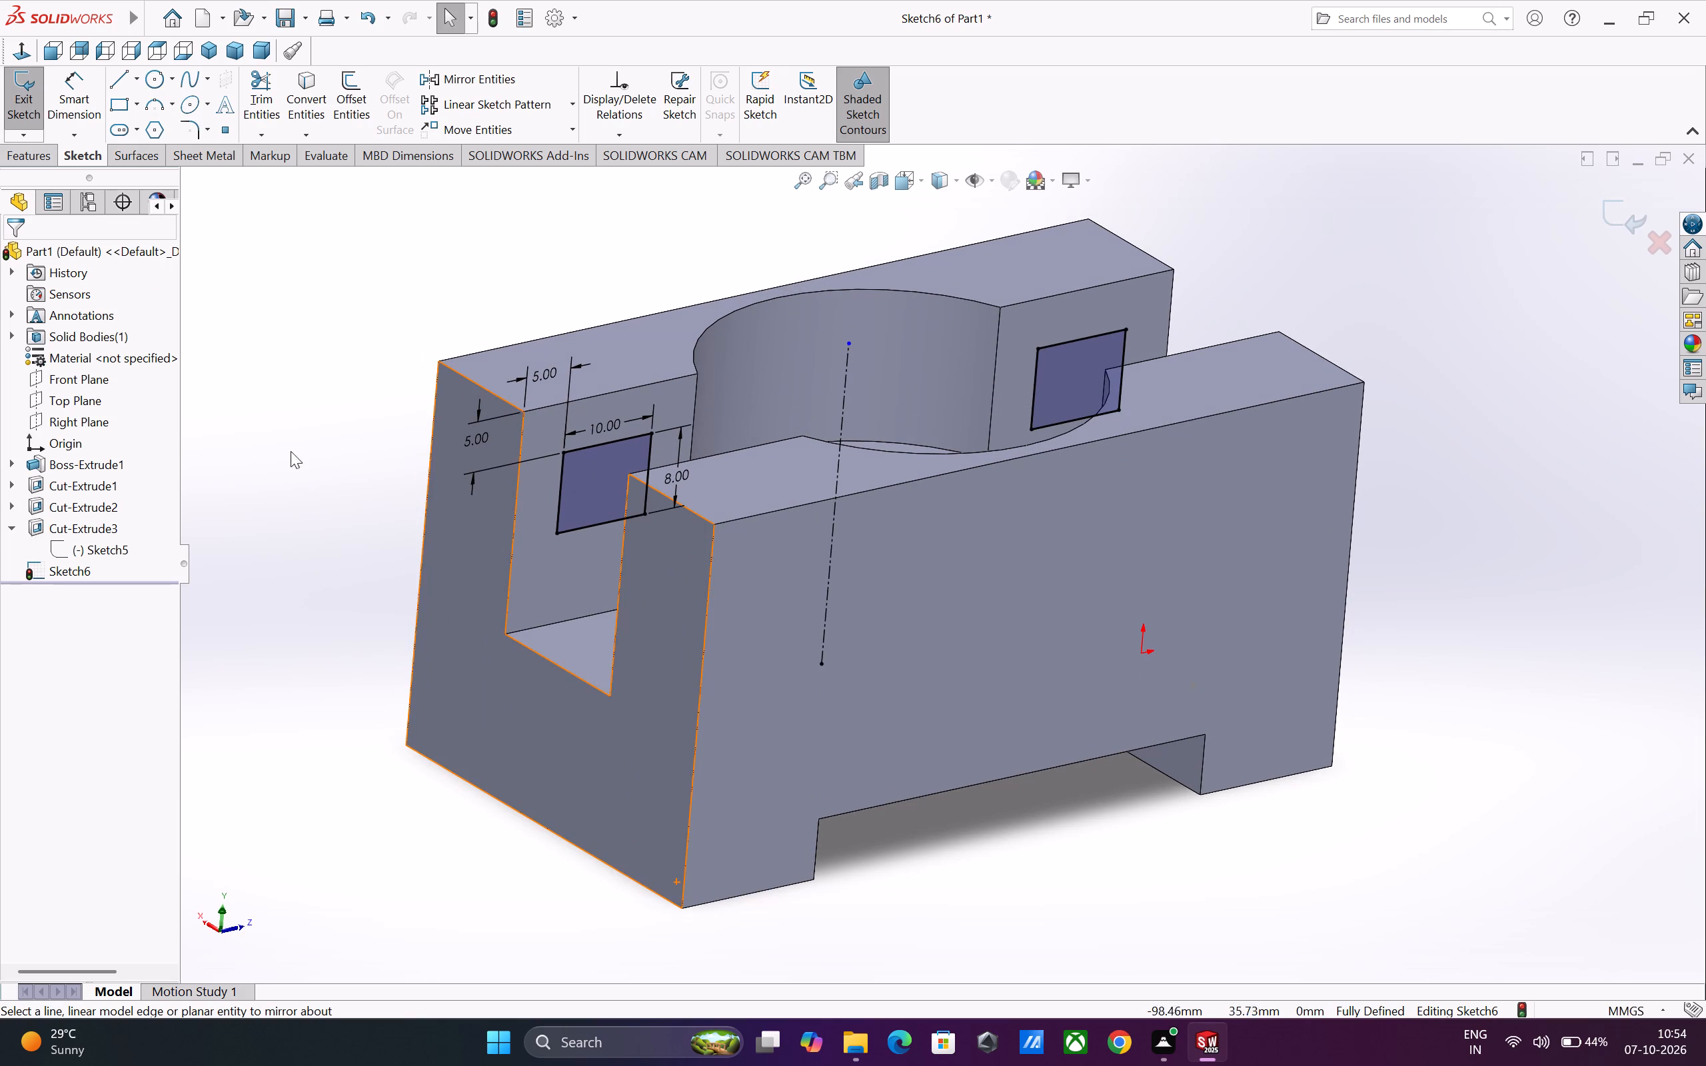
pyautogui.click(43, 159)
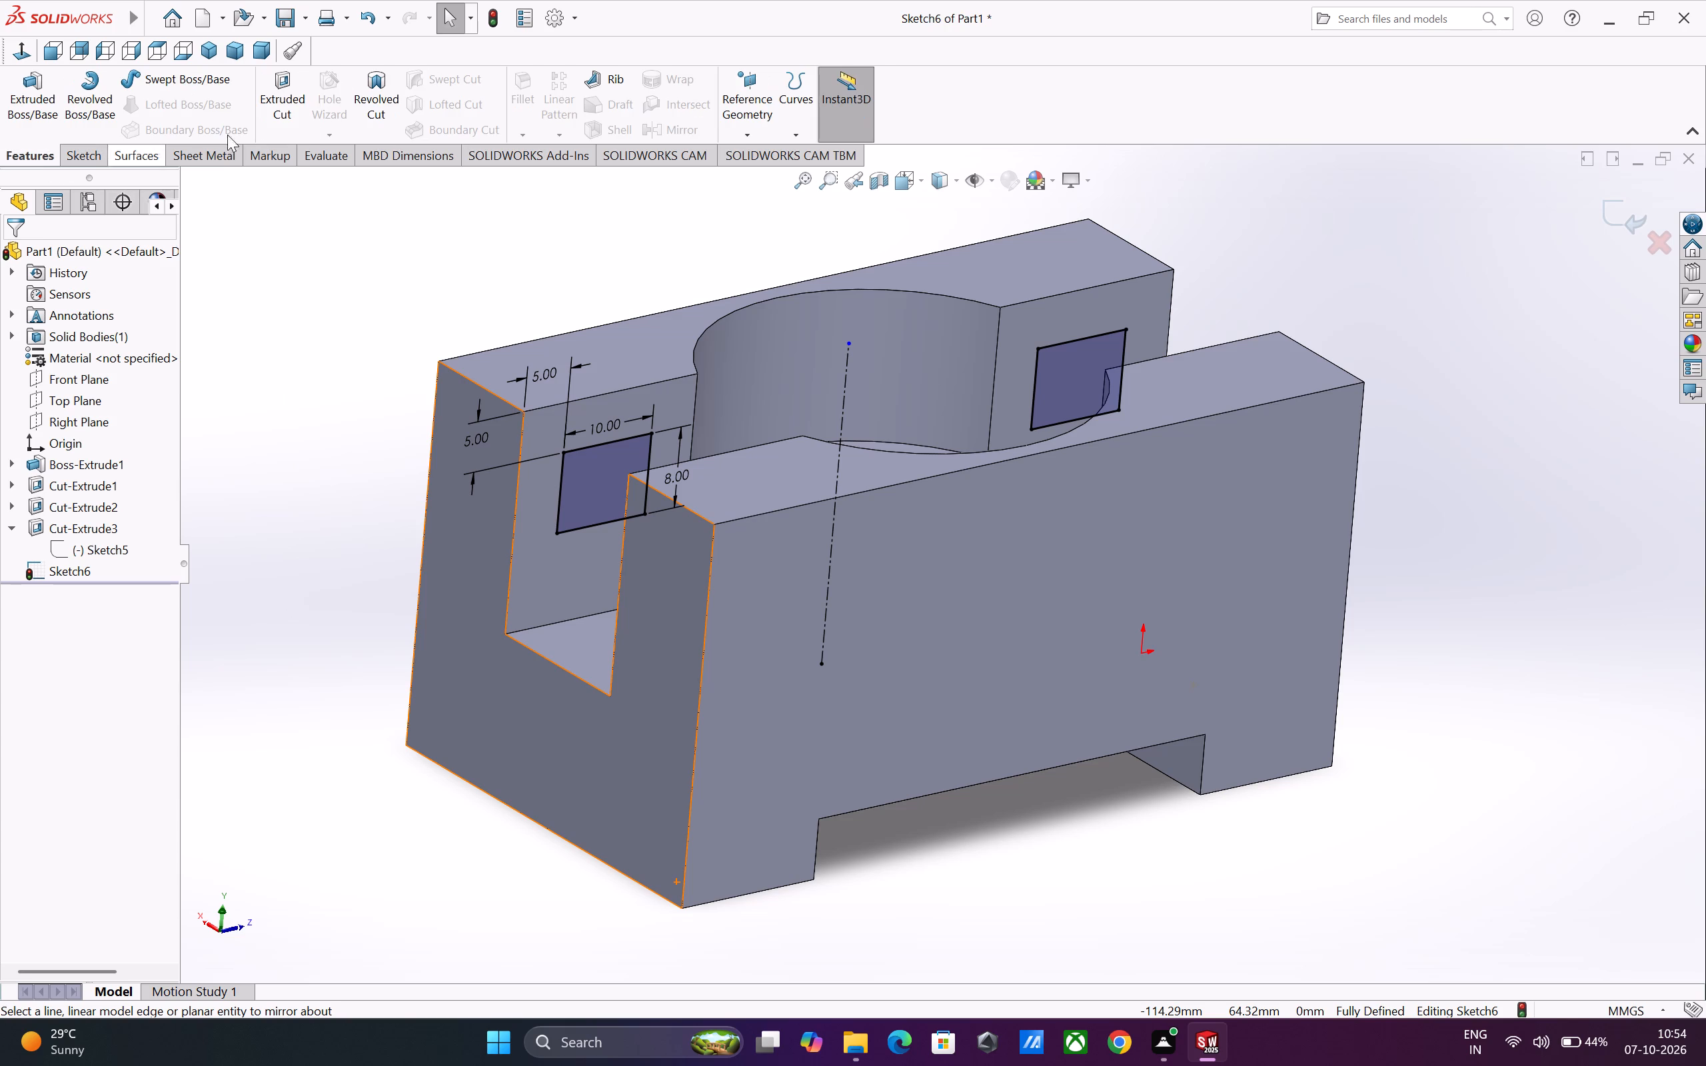
pyautogui.click(296, 94)
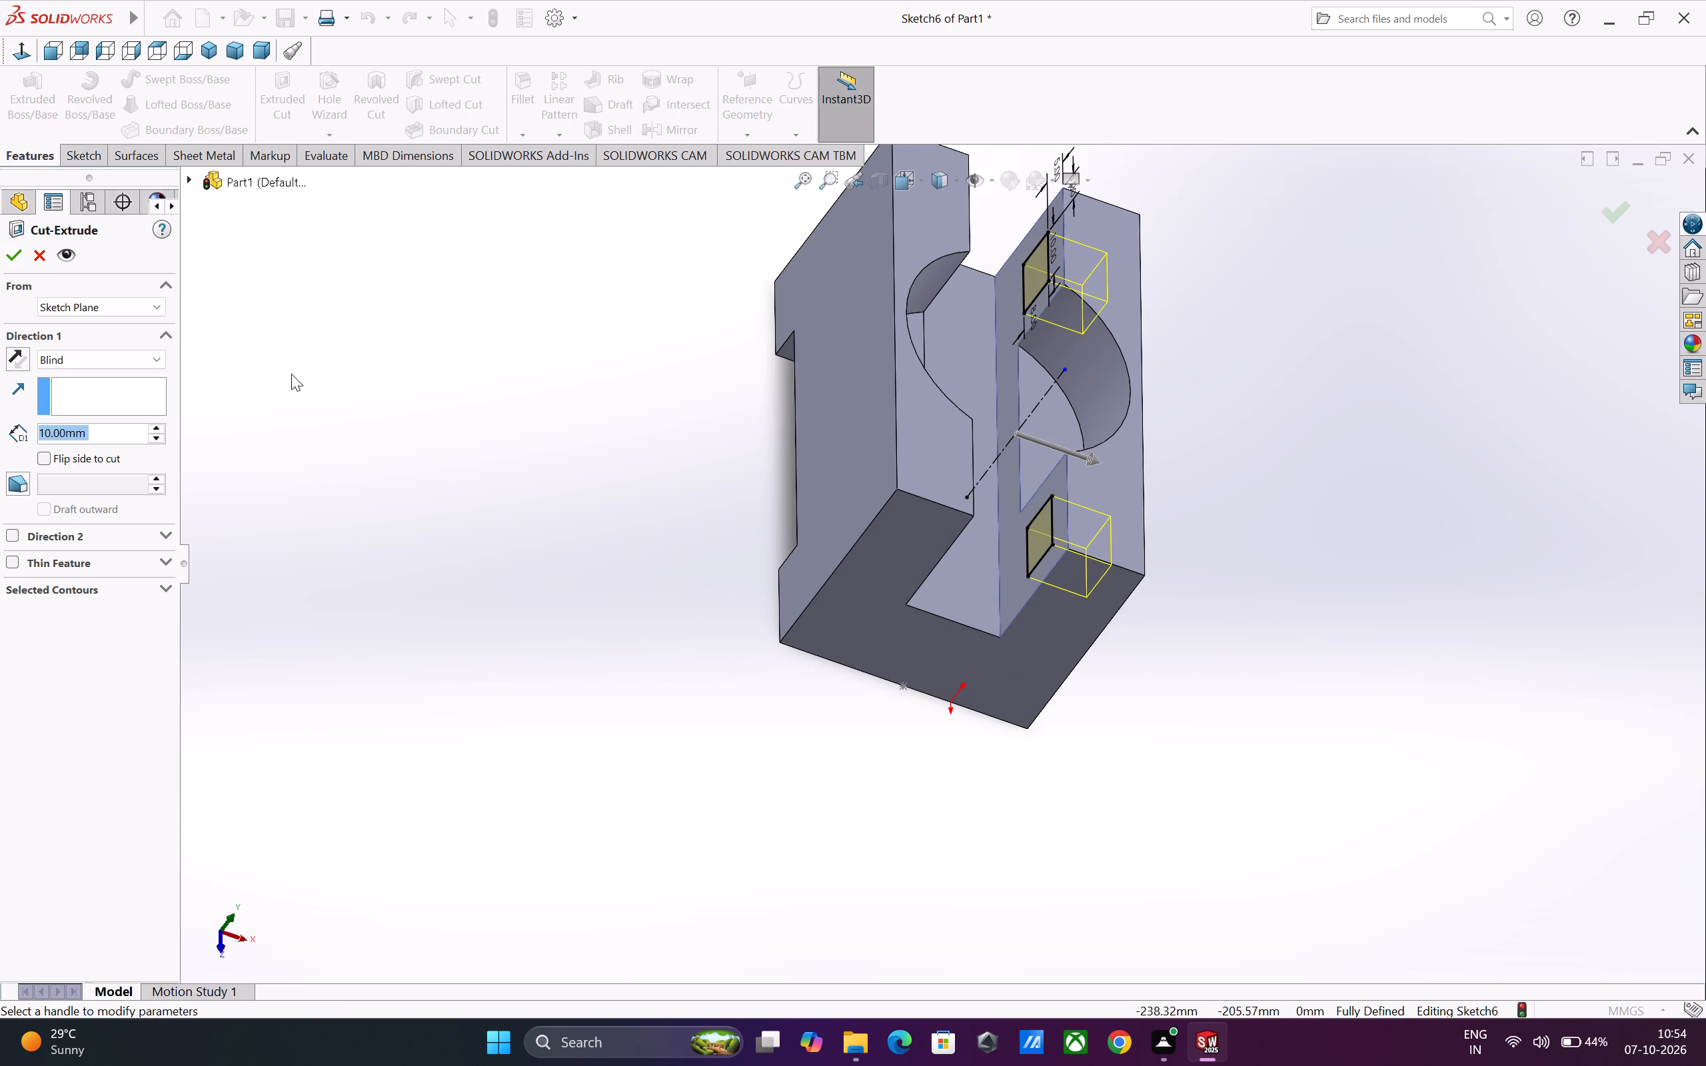
pyautogui.click(11, 257)
pyautogui.click(405, 553)
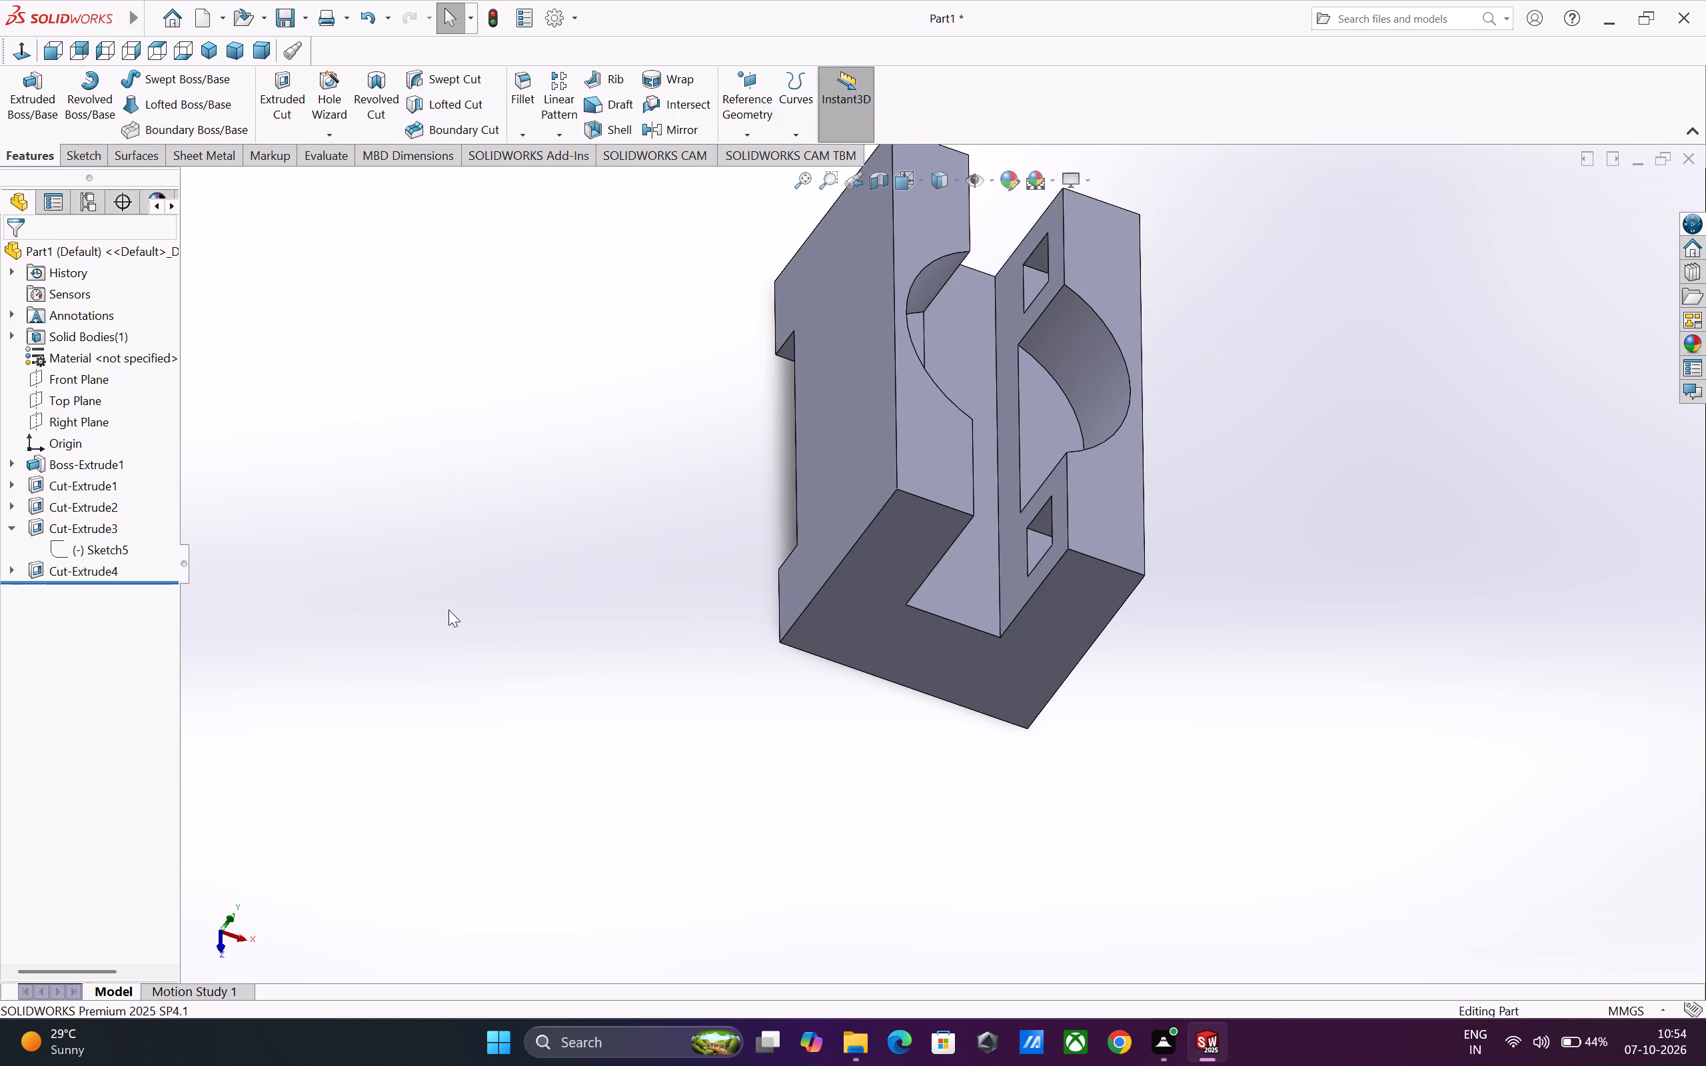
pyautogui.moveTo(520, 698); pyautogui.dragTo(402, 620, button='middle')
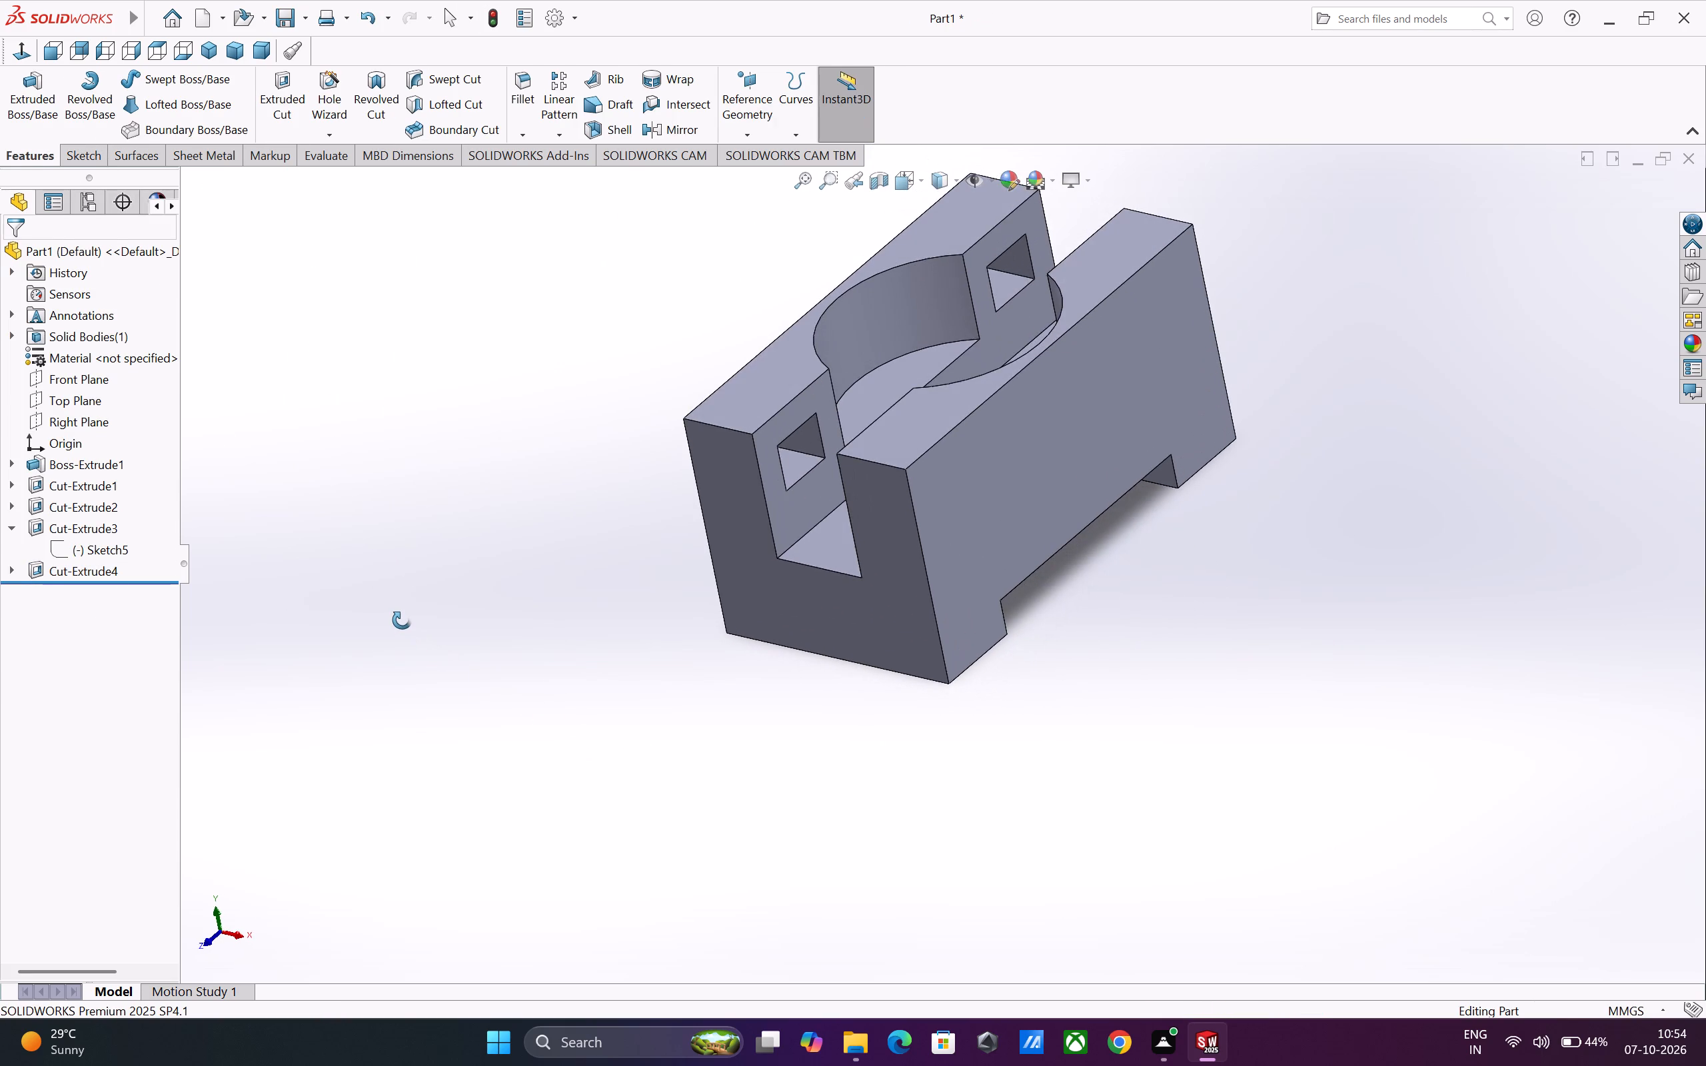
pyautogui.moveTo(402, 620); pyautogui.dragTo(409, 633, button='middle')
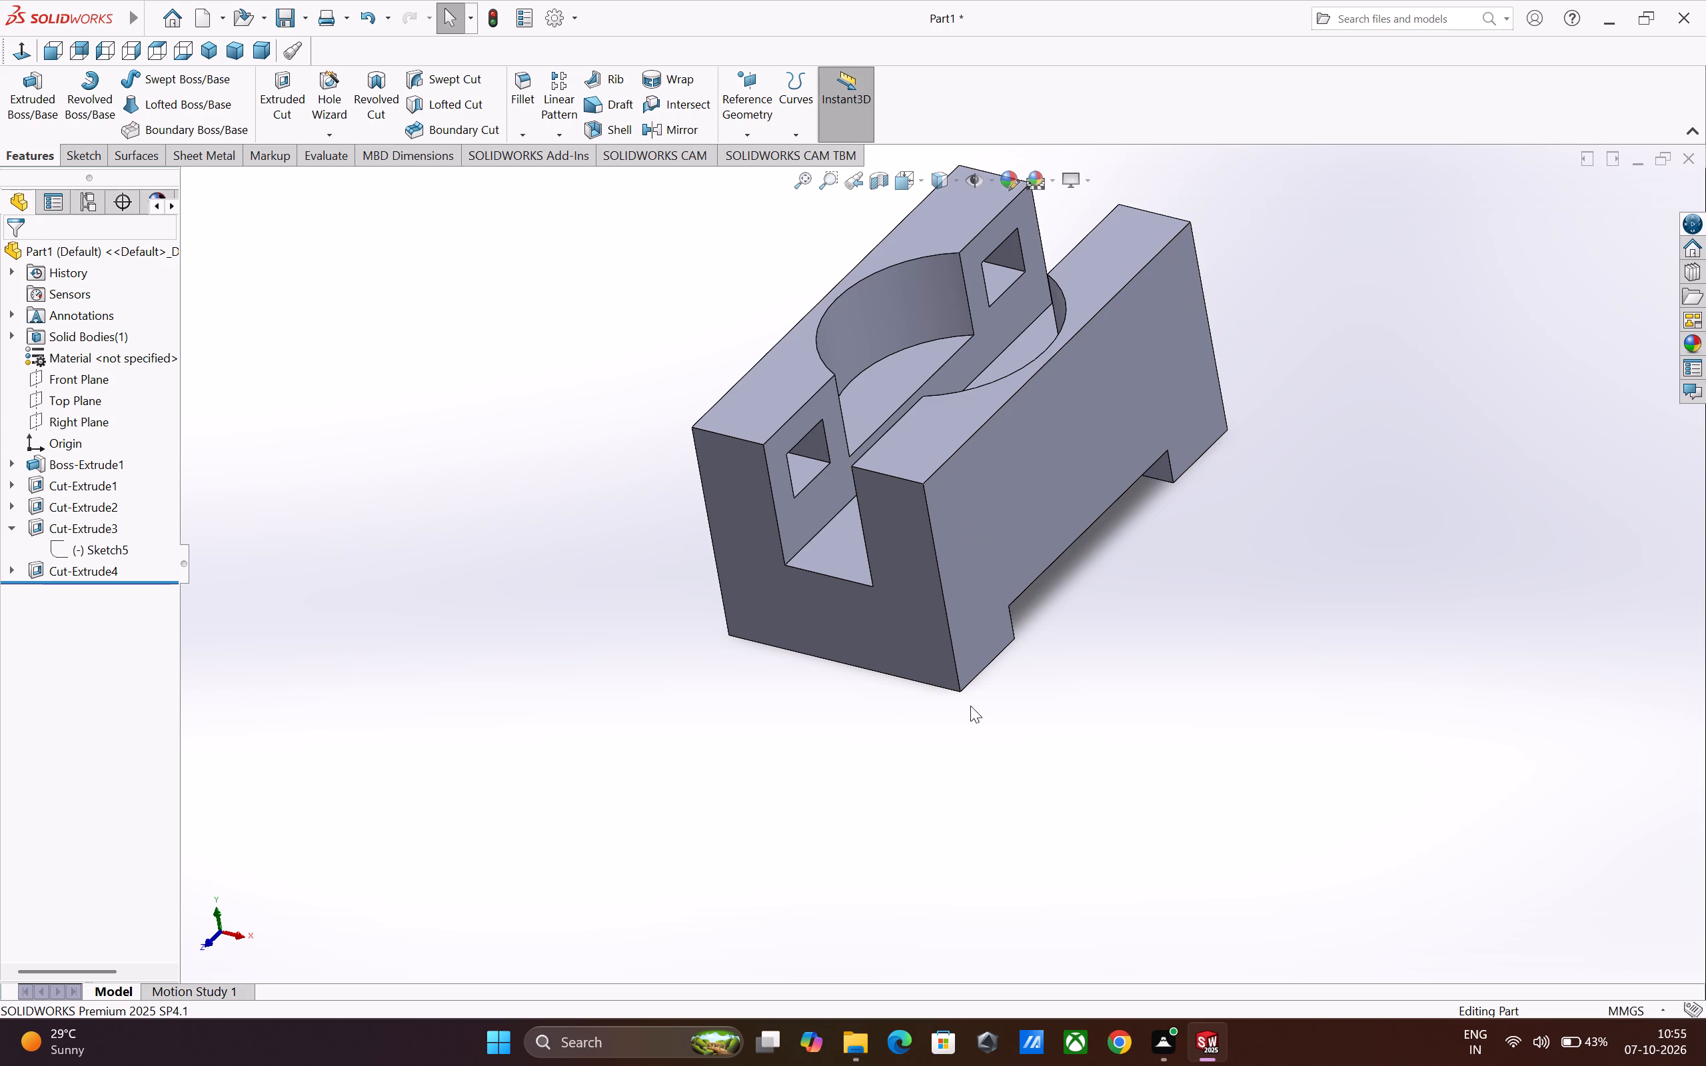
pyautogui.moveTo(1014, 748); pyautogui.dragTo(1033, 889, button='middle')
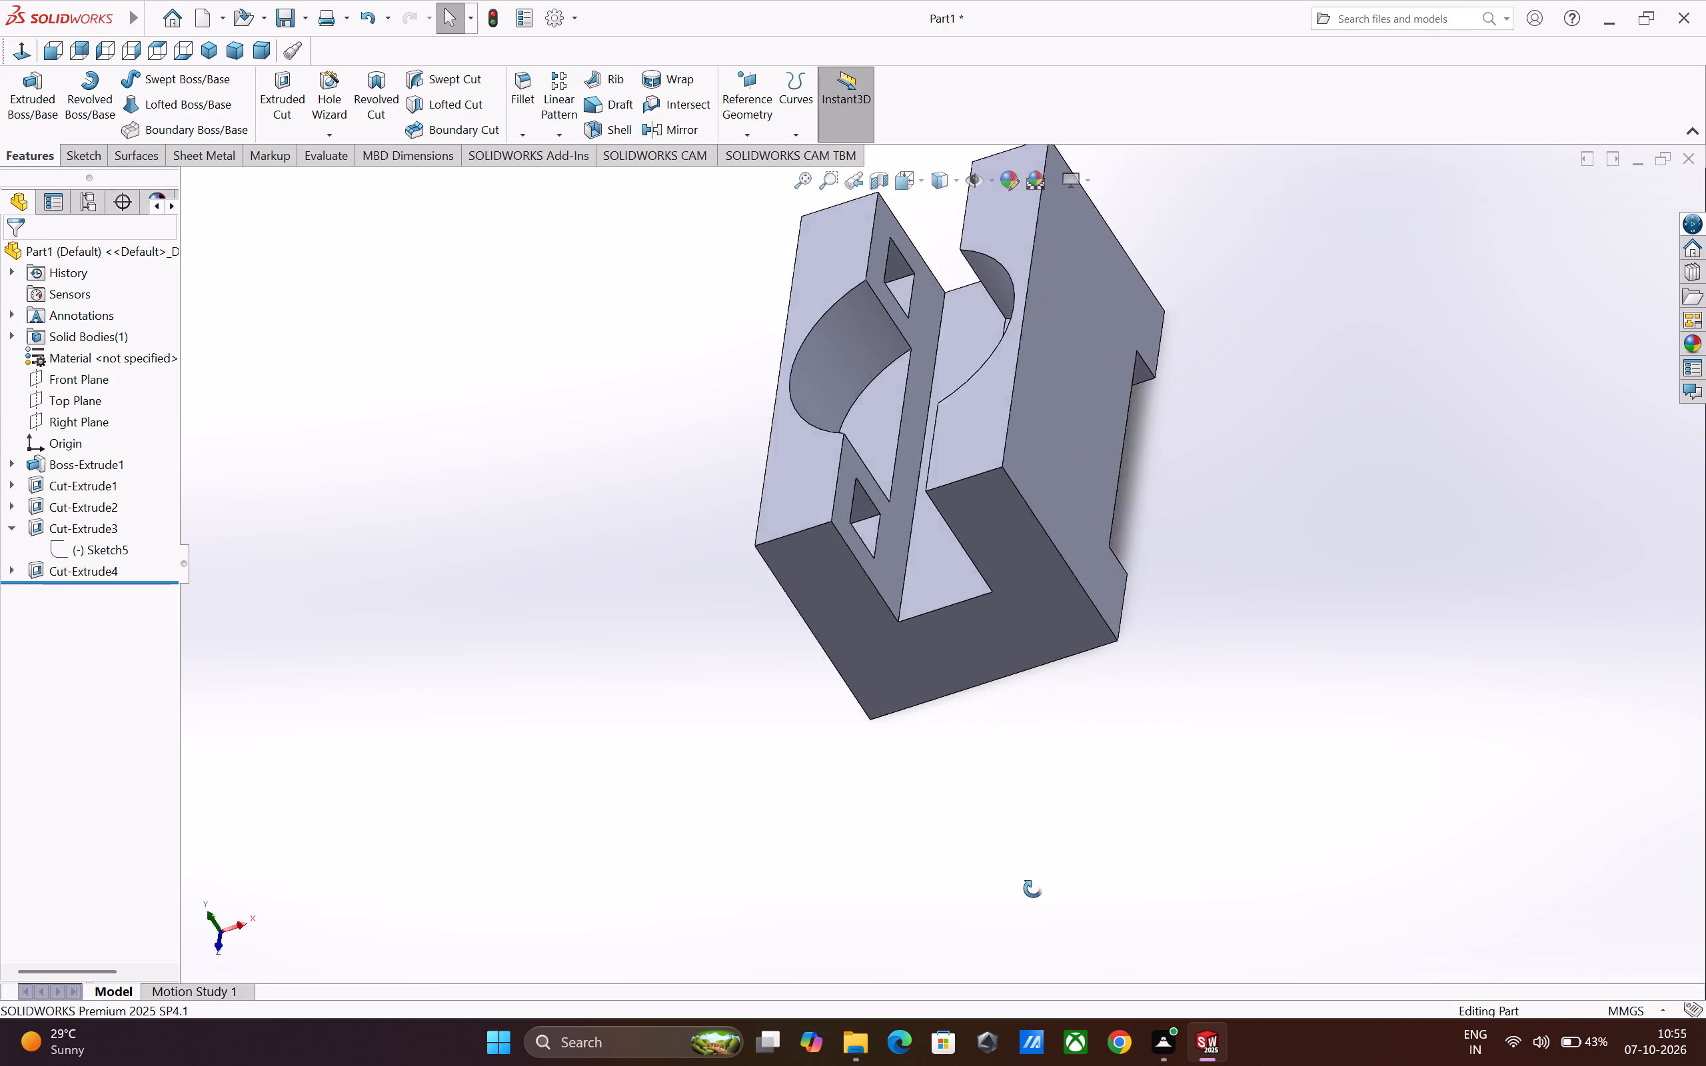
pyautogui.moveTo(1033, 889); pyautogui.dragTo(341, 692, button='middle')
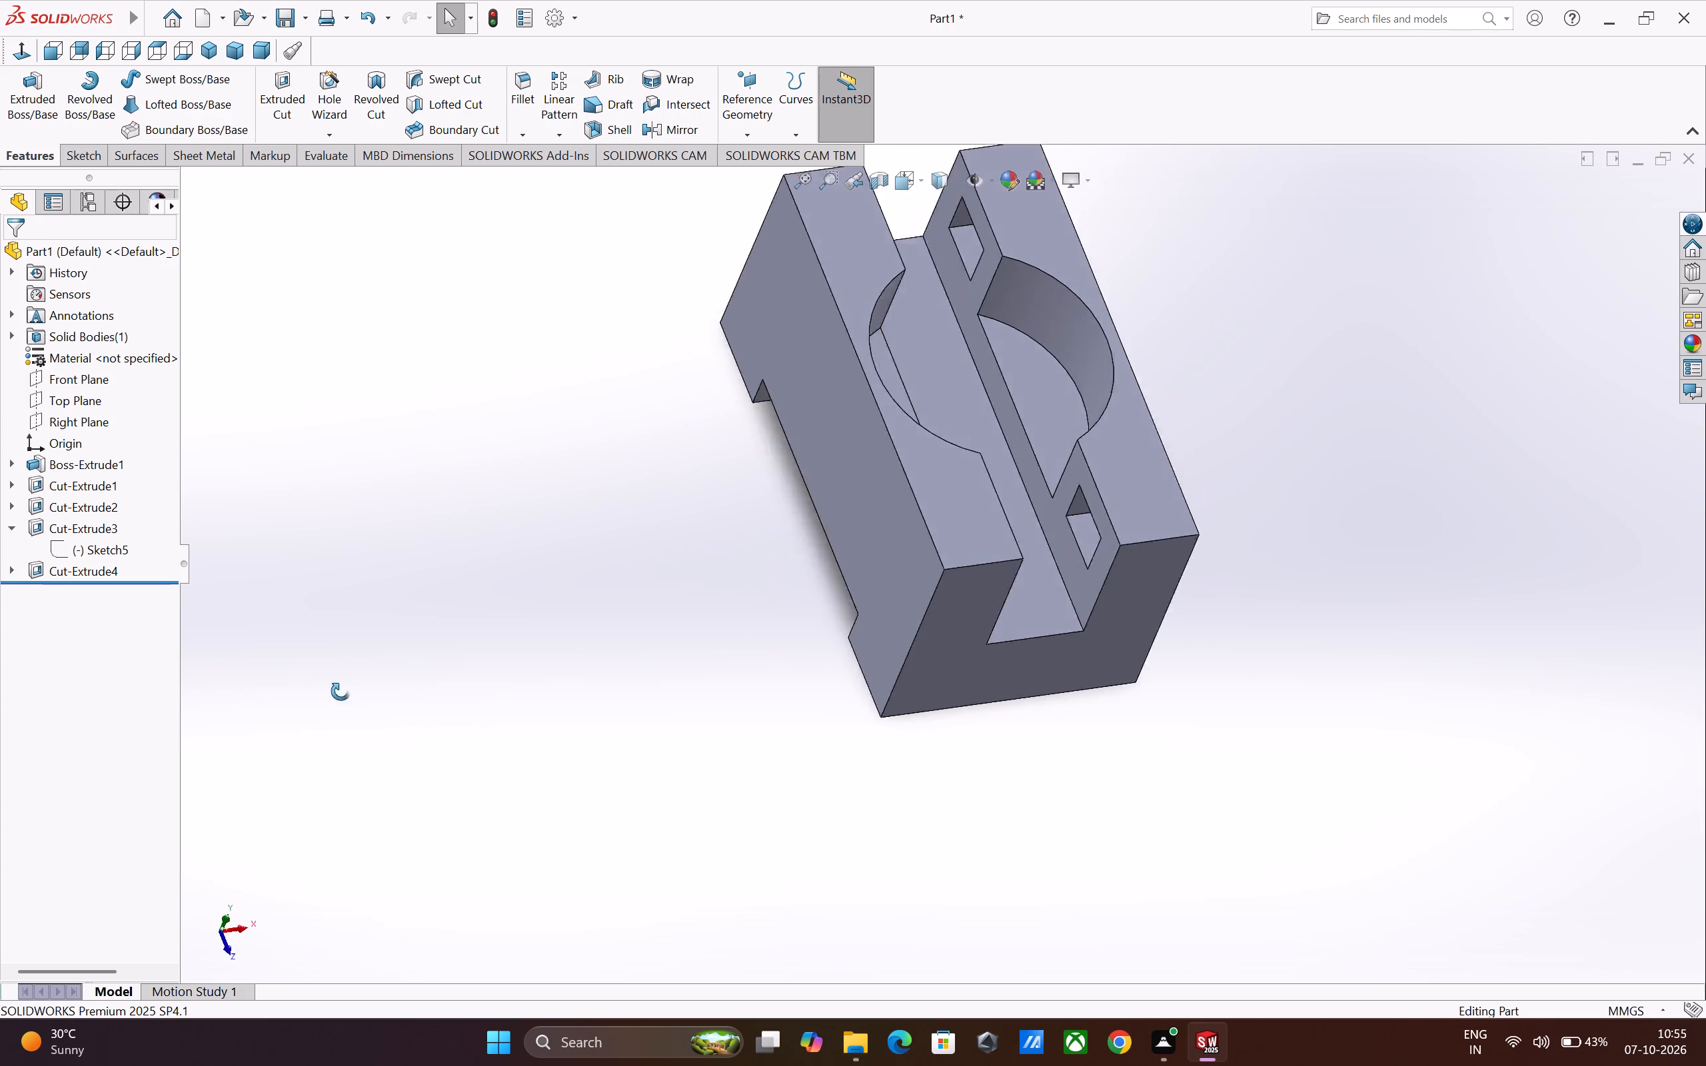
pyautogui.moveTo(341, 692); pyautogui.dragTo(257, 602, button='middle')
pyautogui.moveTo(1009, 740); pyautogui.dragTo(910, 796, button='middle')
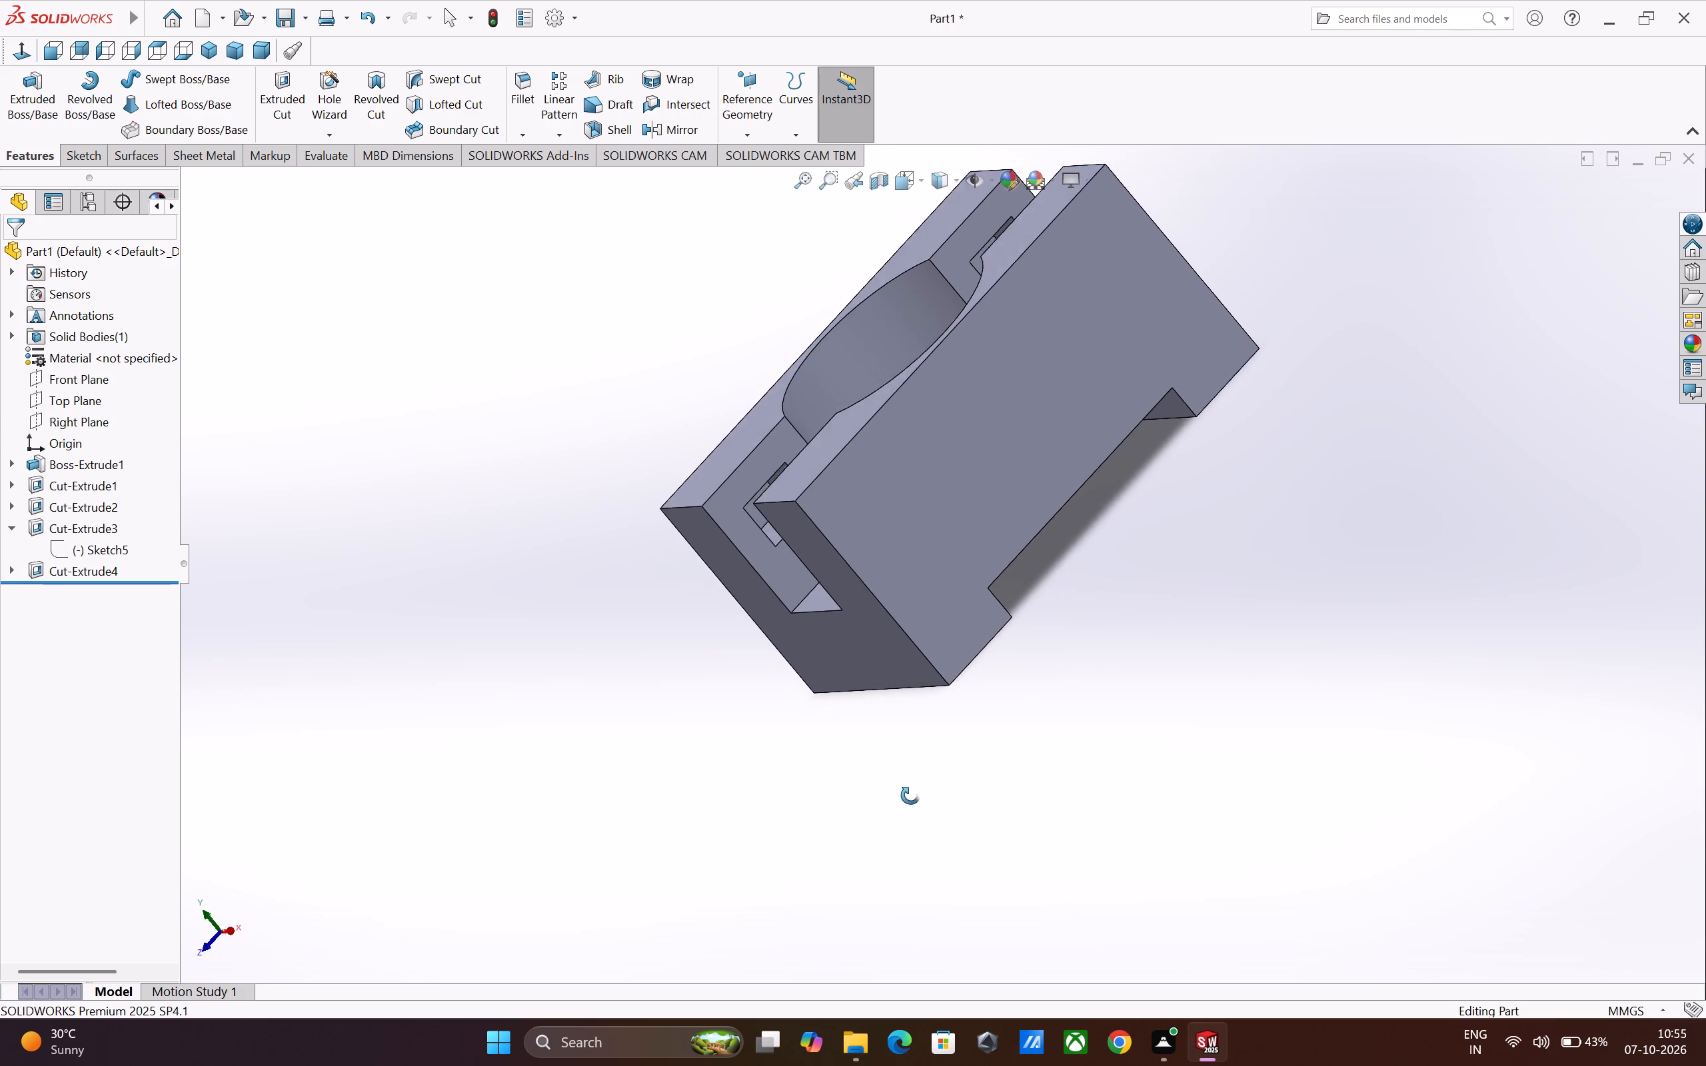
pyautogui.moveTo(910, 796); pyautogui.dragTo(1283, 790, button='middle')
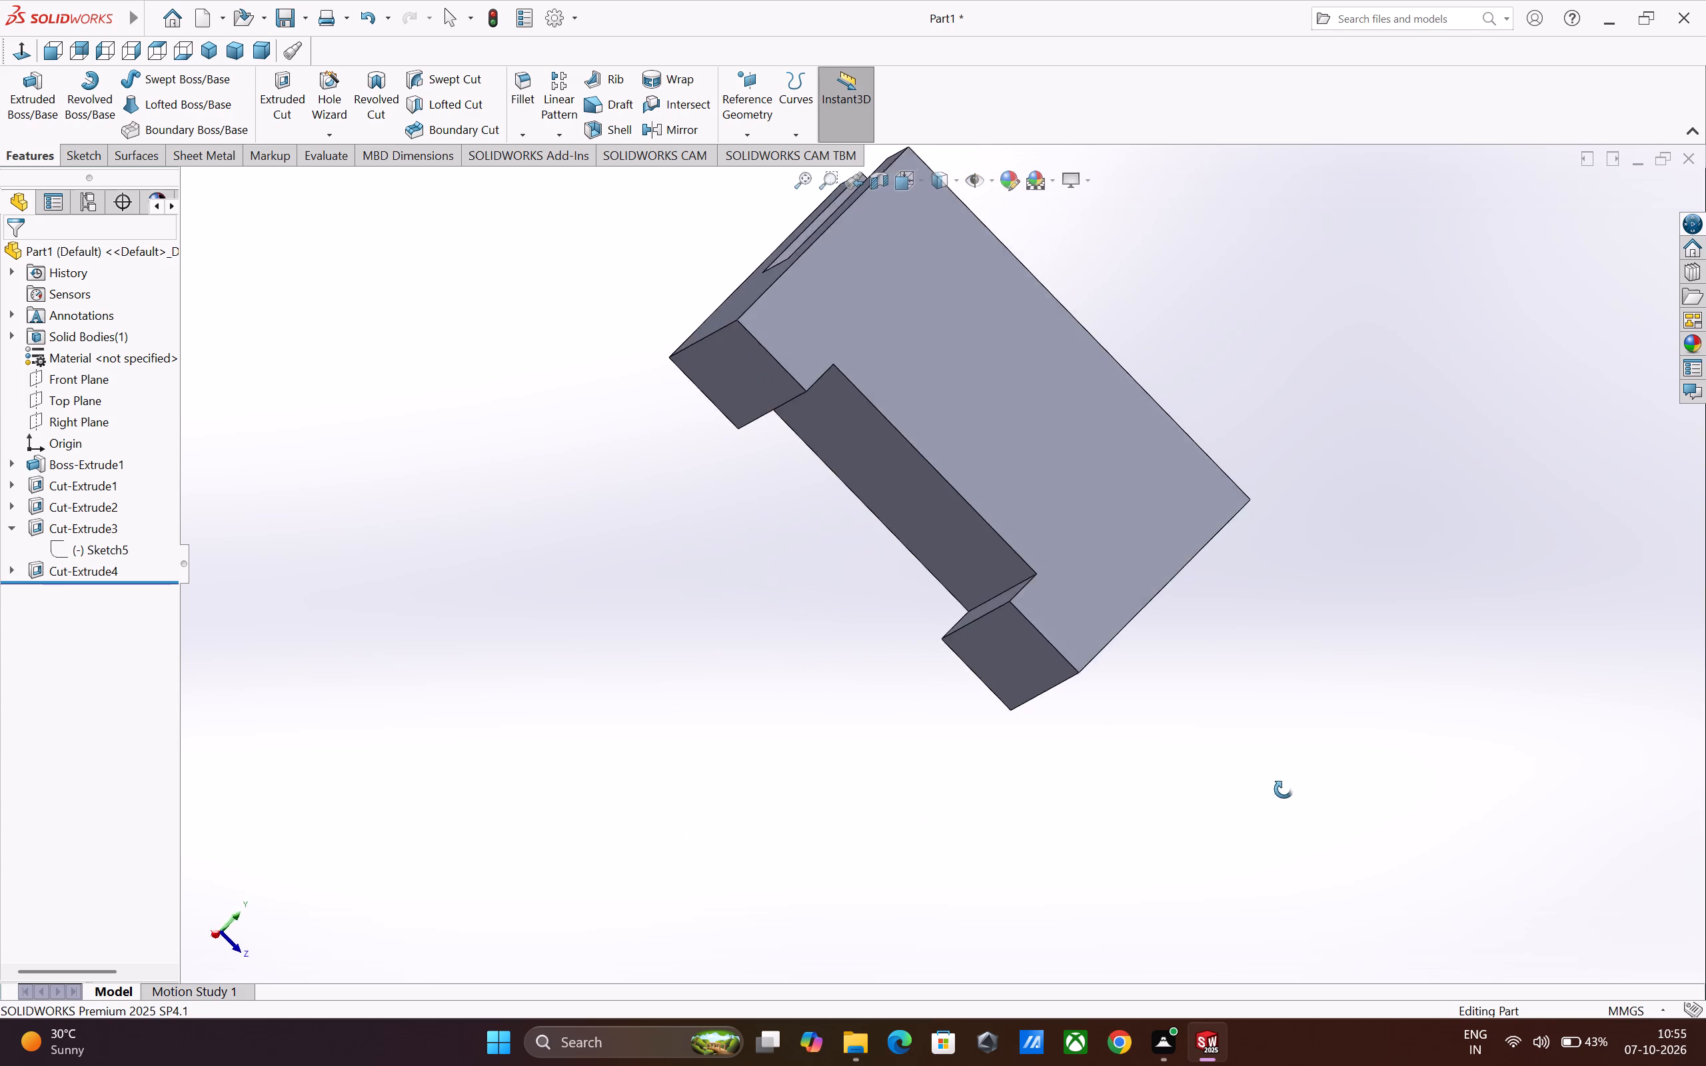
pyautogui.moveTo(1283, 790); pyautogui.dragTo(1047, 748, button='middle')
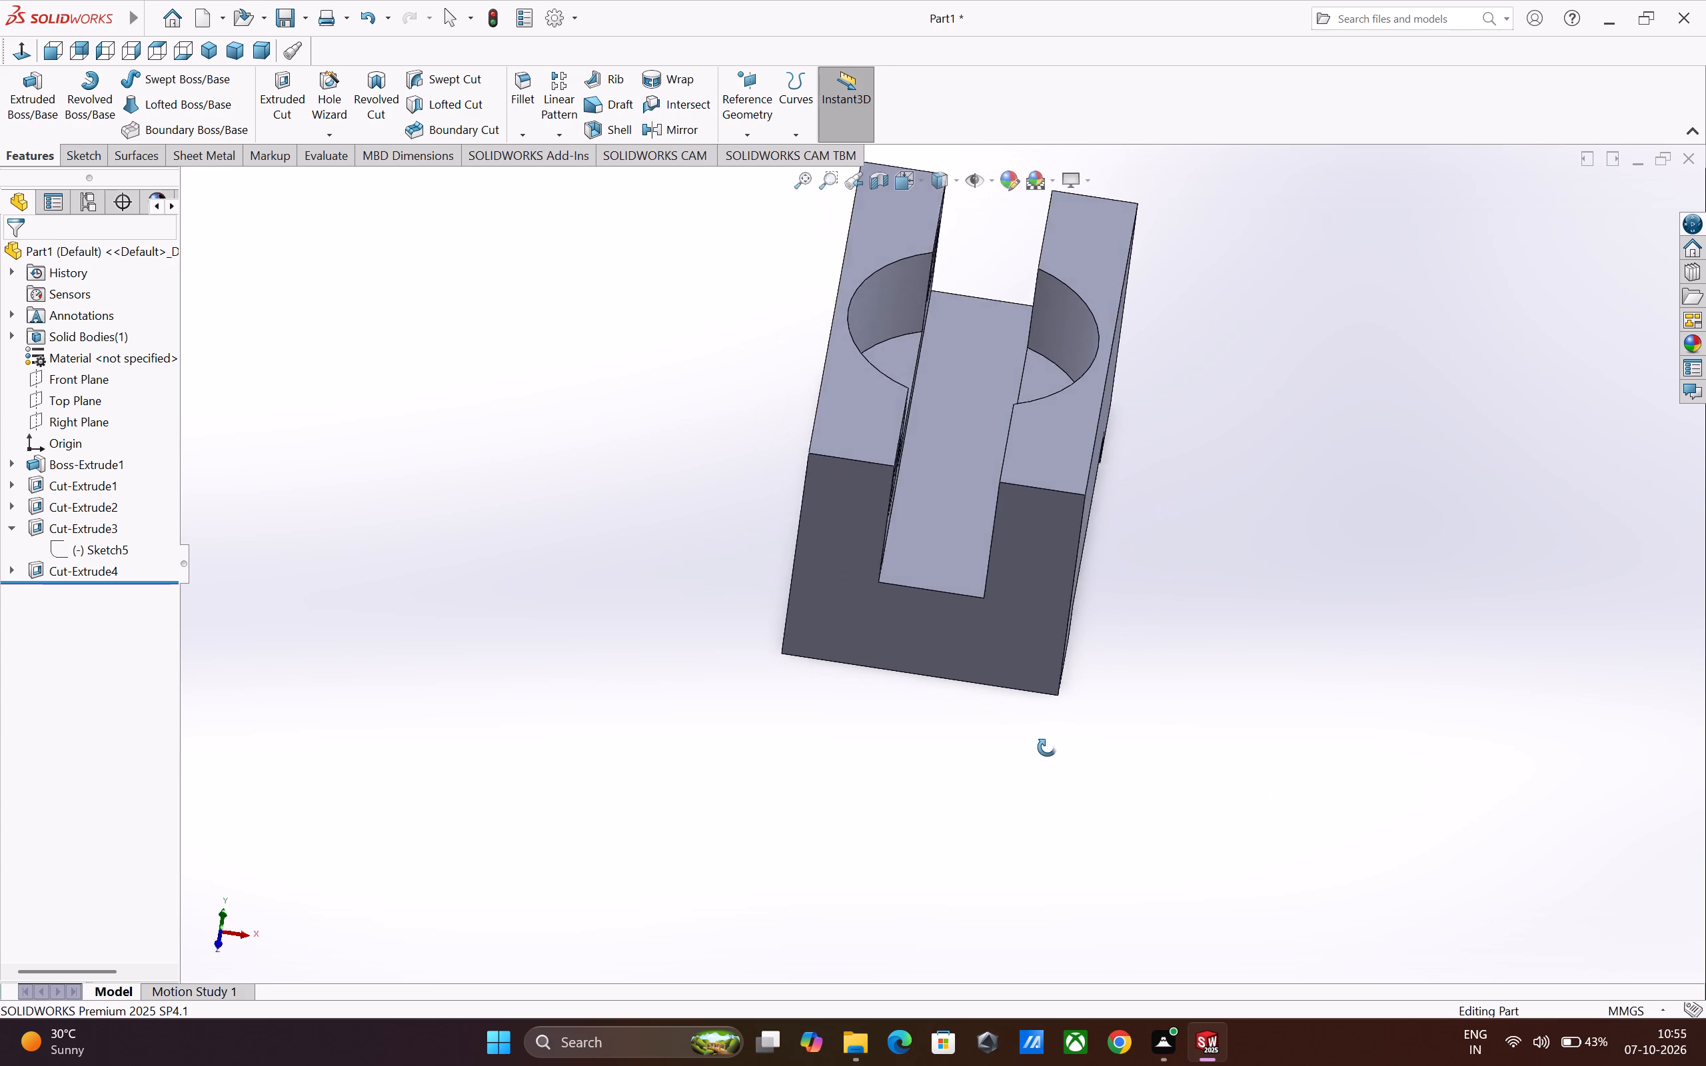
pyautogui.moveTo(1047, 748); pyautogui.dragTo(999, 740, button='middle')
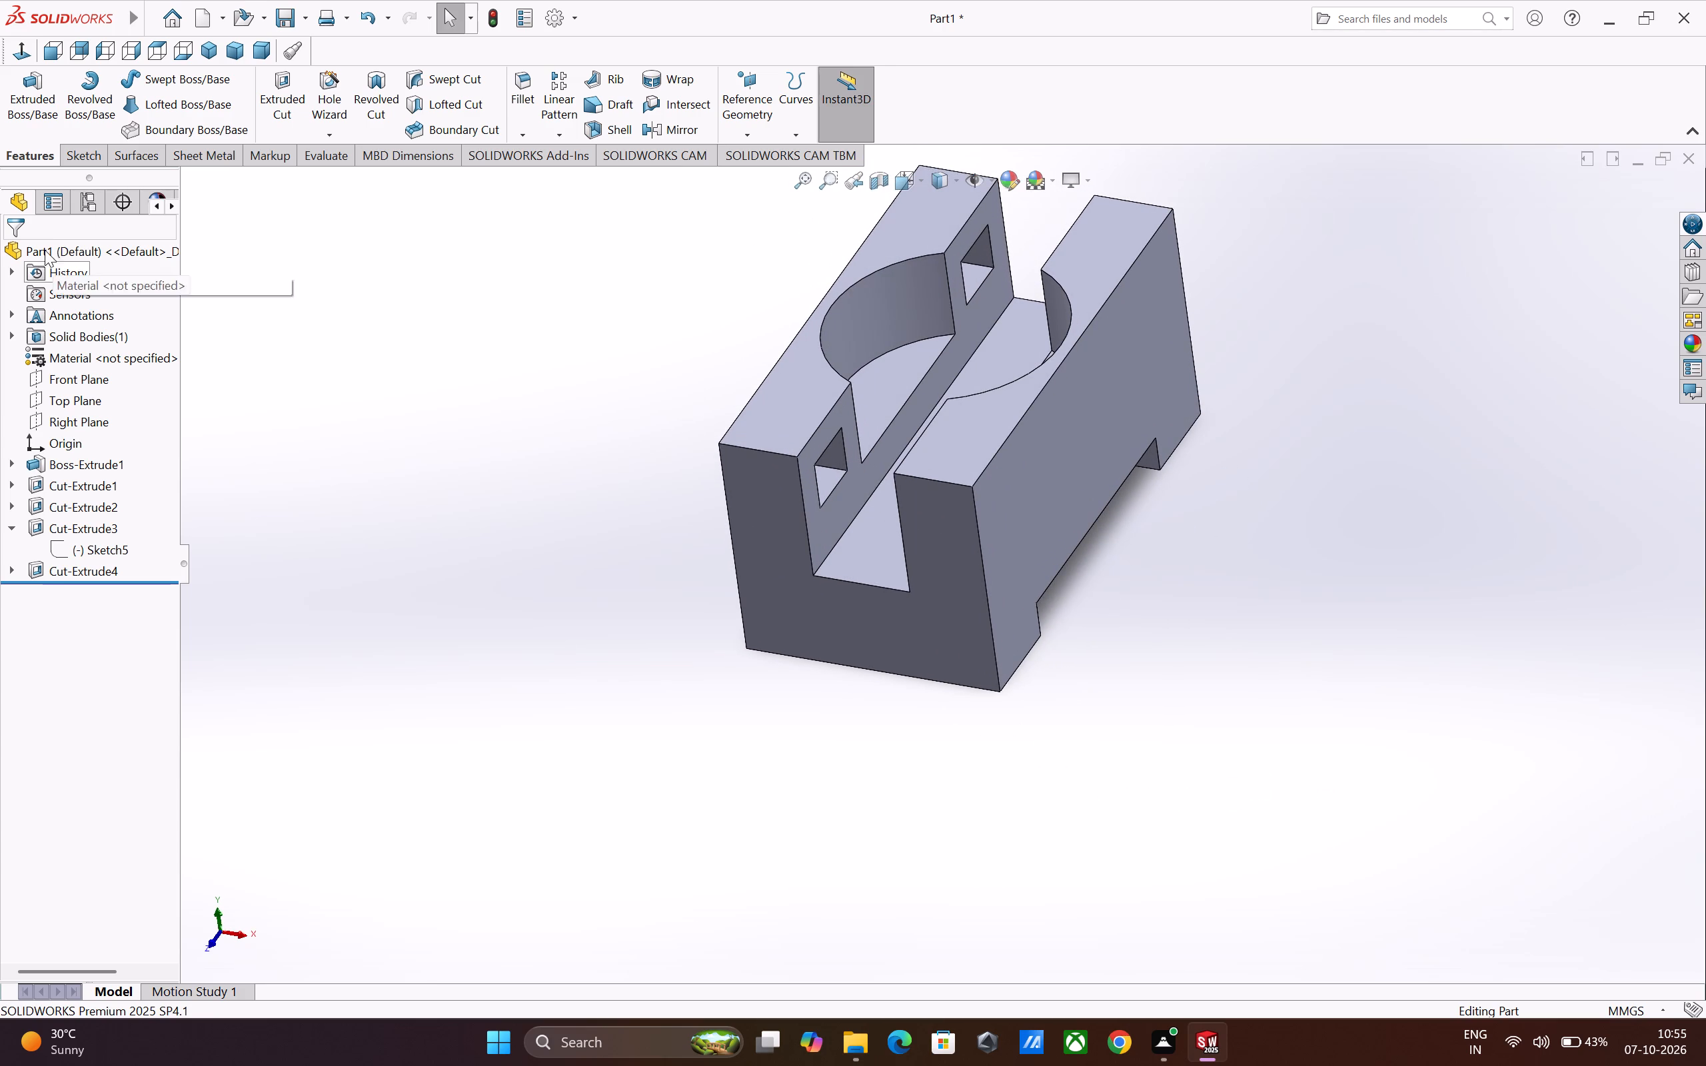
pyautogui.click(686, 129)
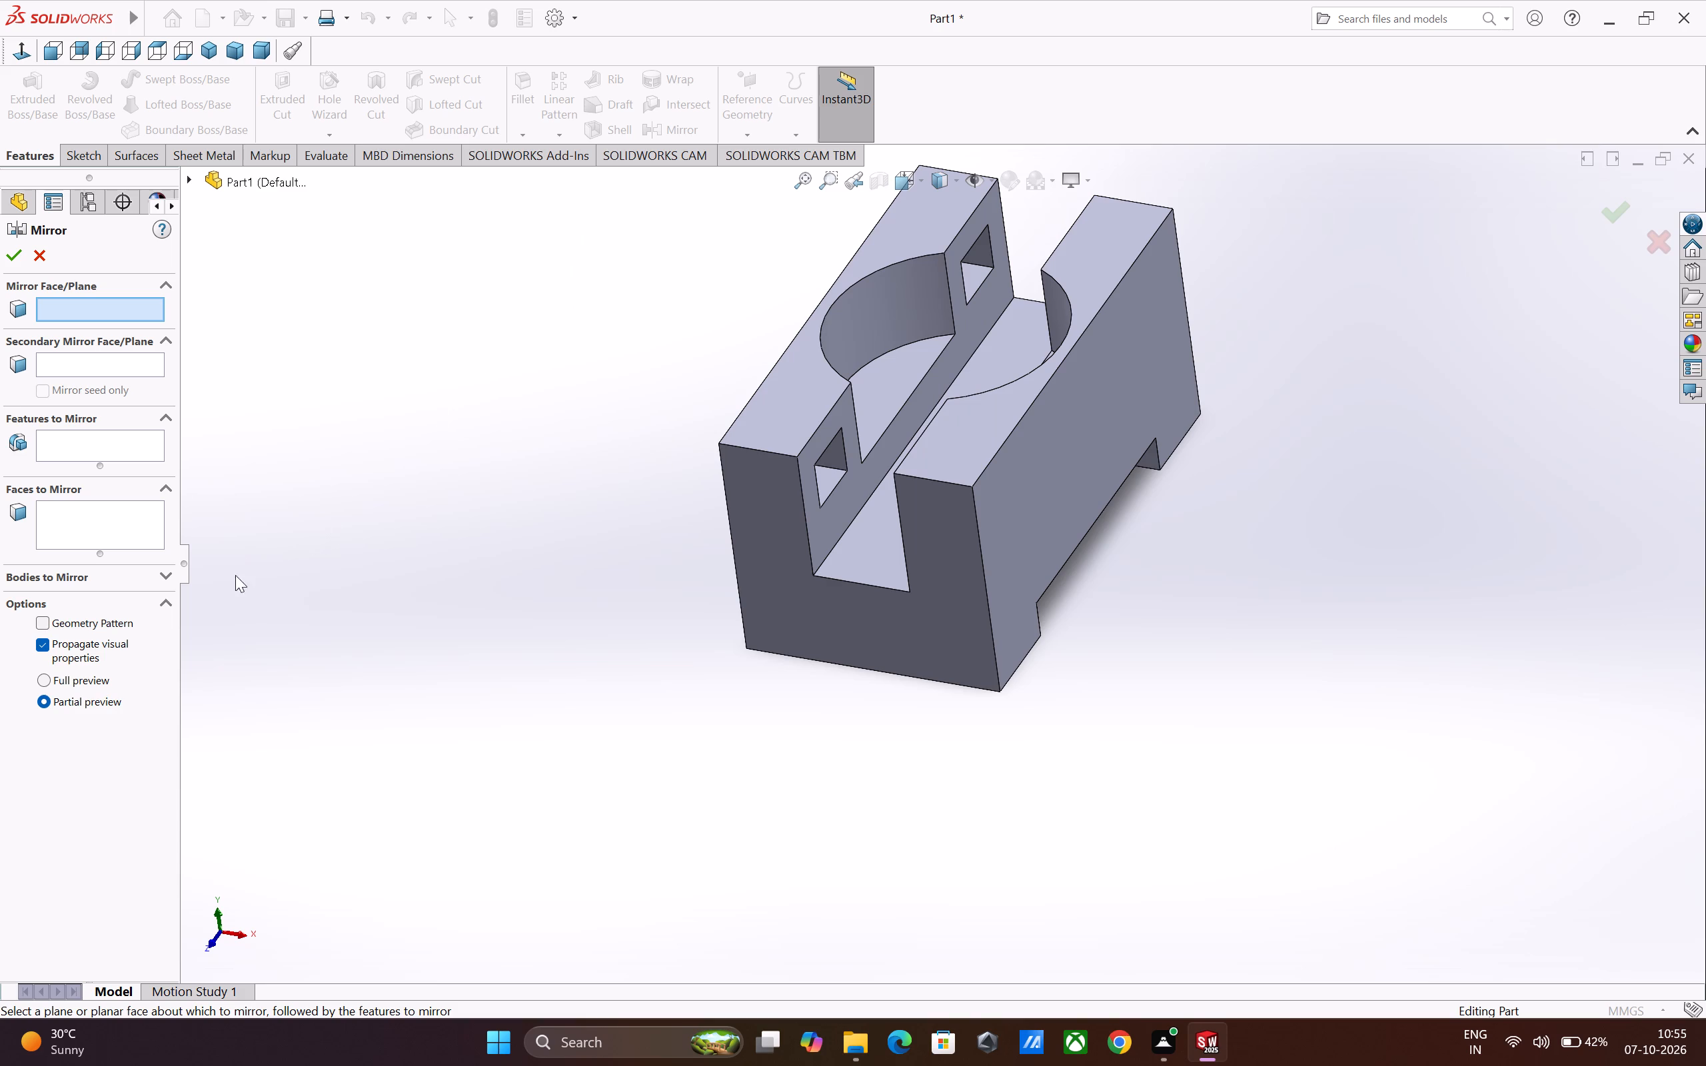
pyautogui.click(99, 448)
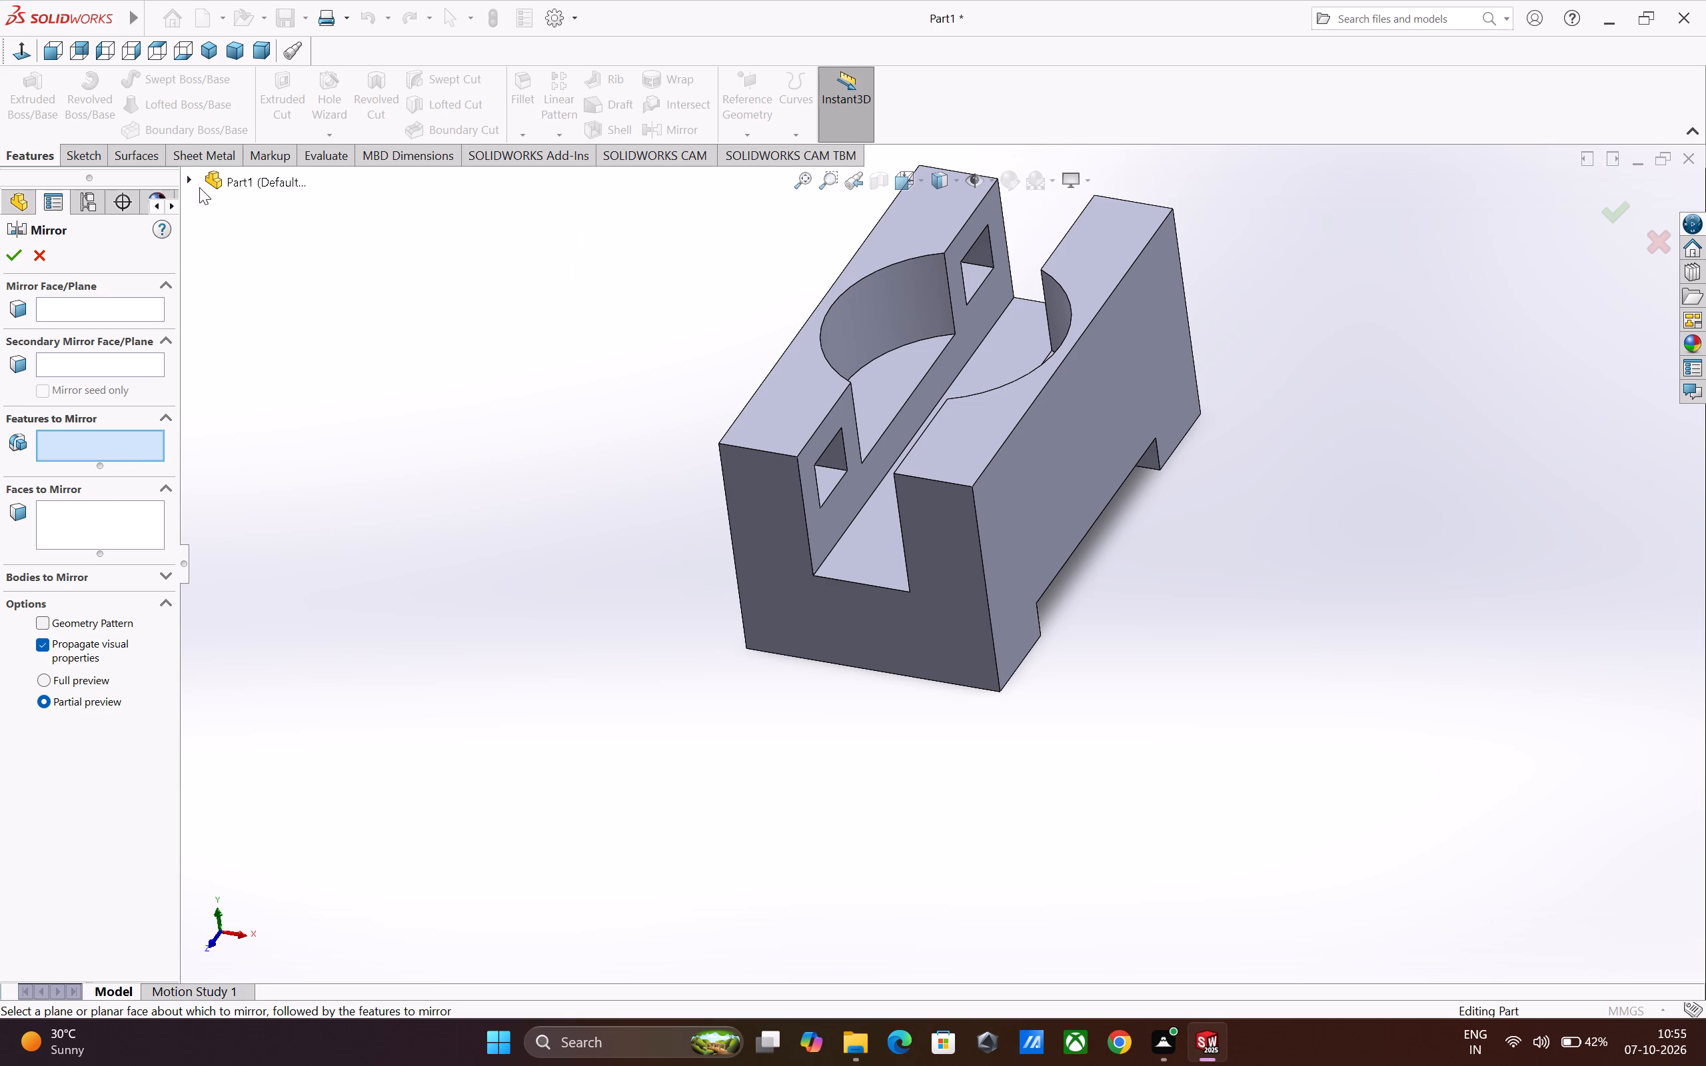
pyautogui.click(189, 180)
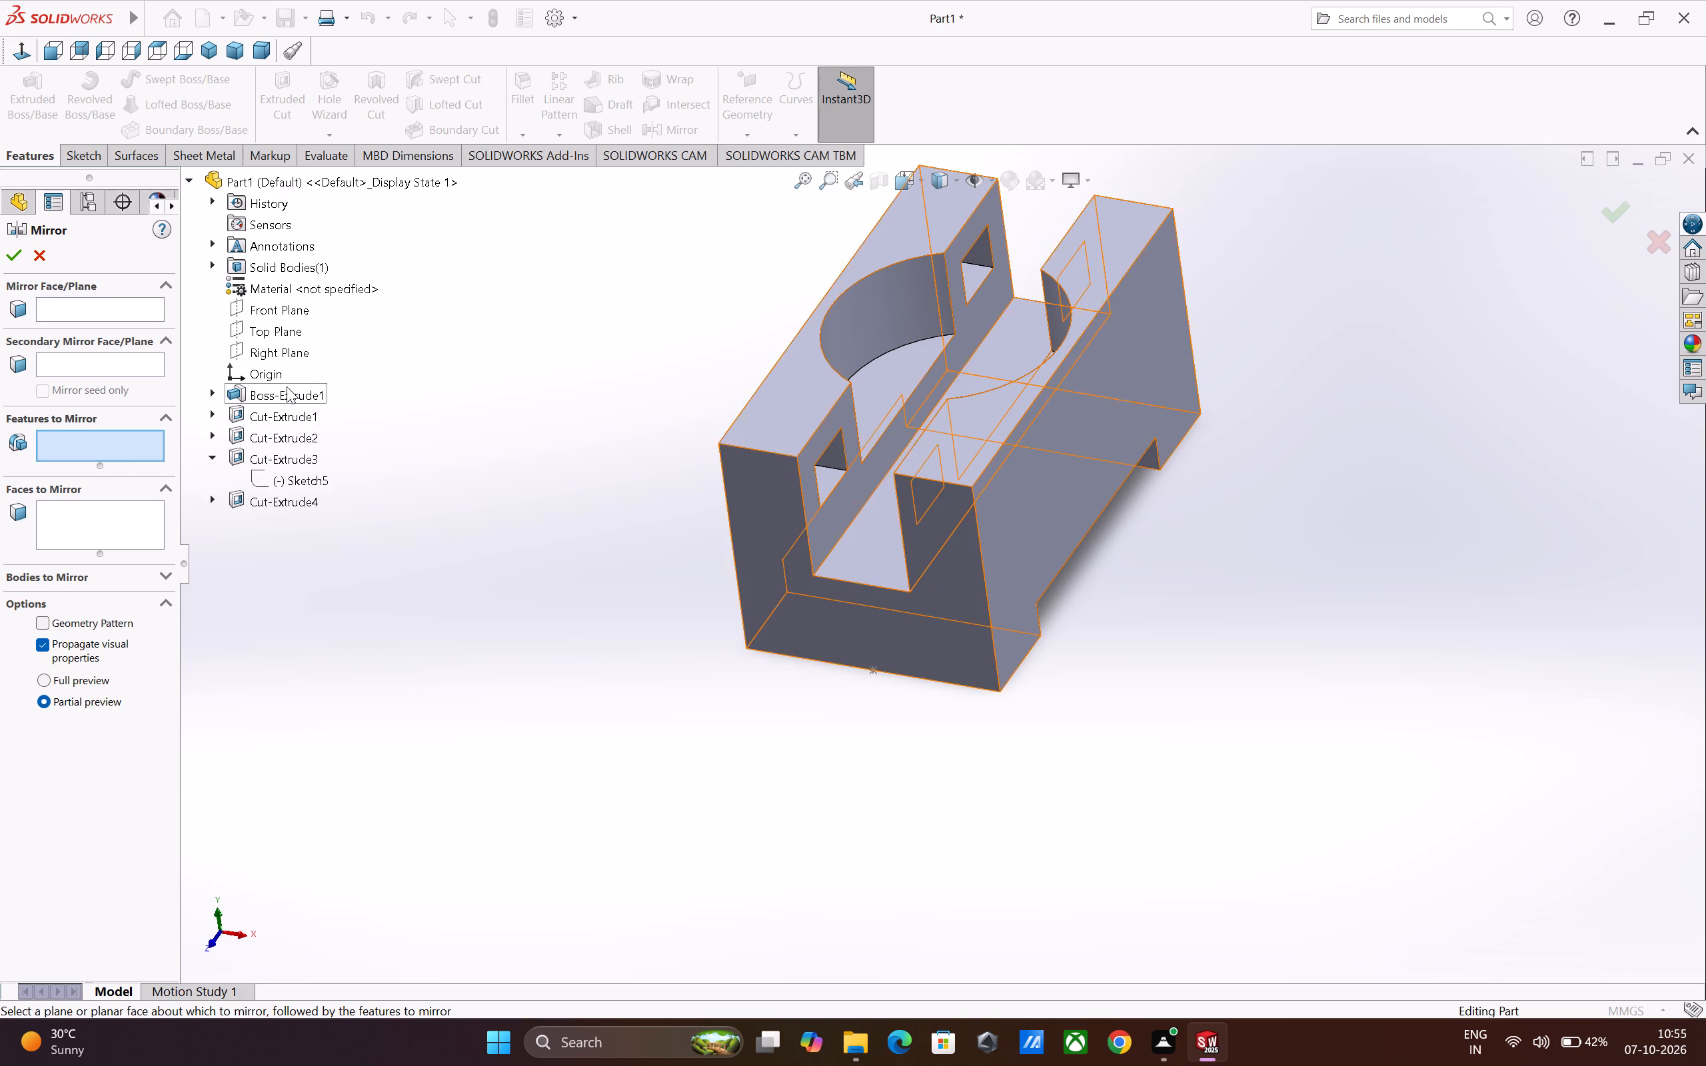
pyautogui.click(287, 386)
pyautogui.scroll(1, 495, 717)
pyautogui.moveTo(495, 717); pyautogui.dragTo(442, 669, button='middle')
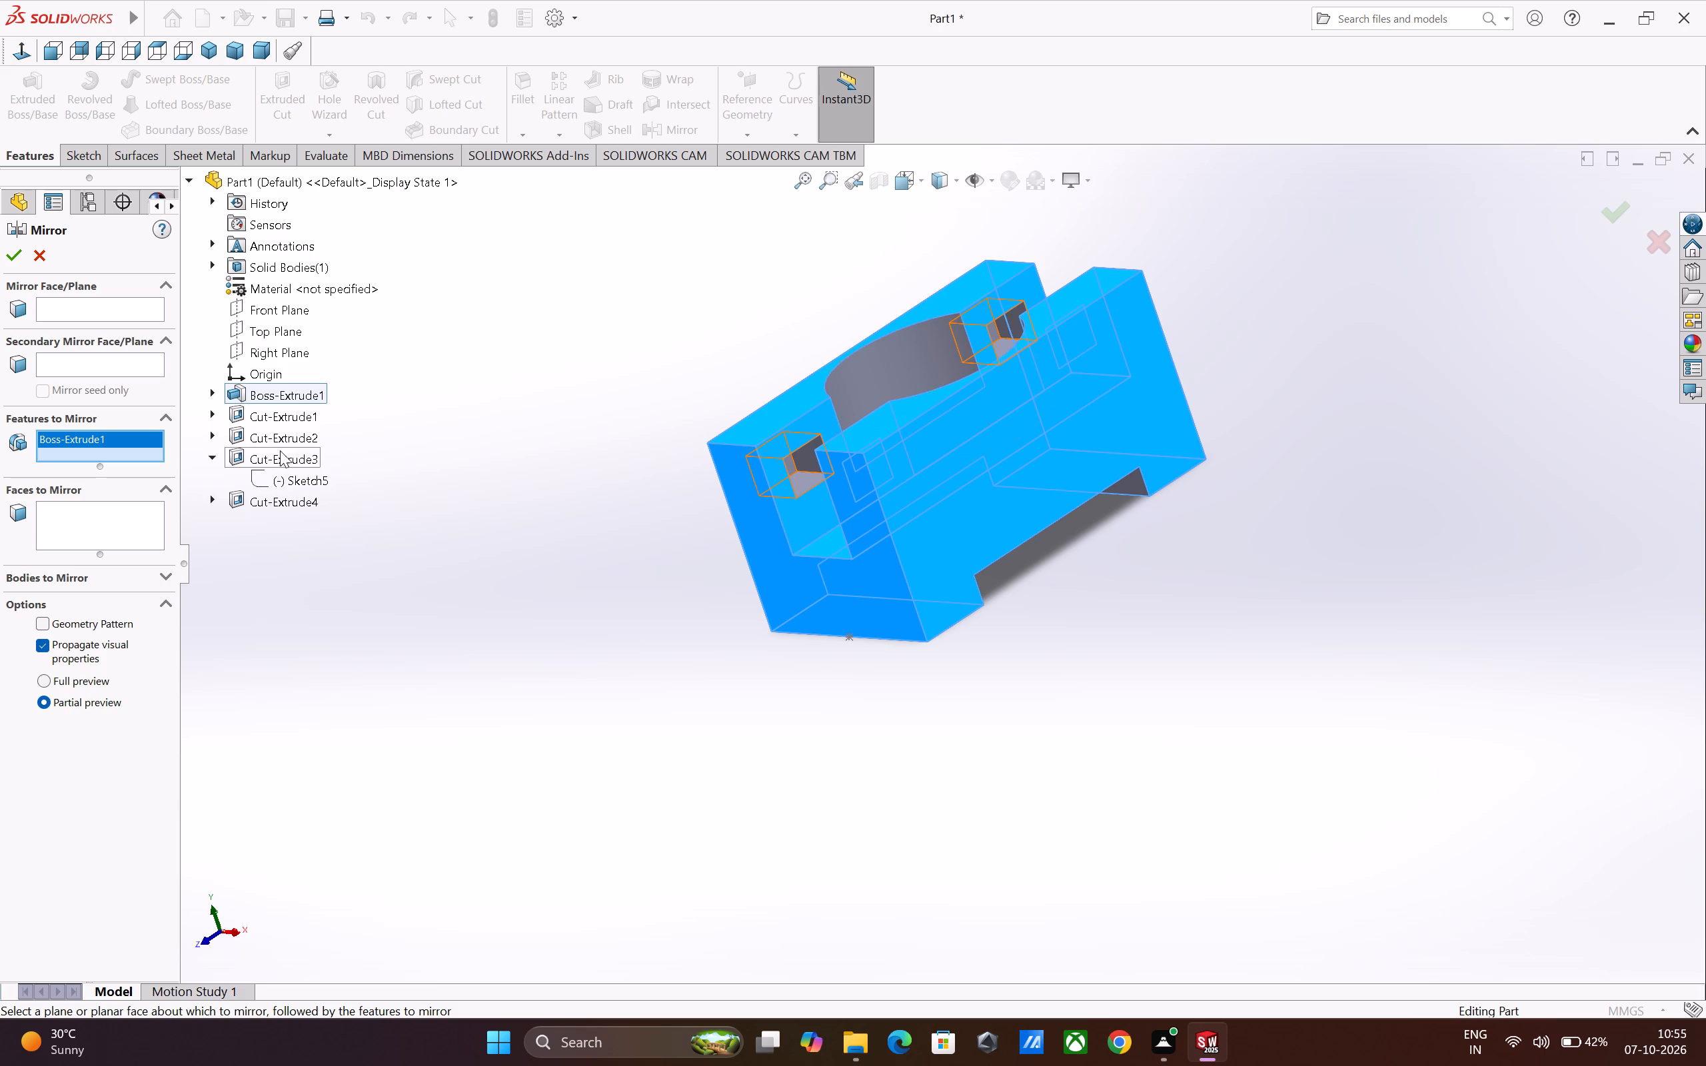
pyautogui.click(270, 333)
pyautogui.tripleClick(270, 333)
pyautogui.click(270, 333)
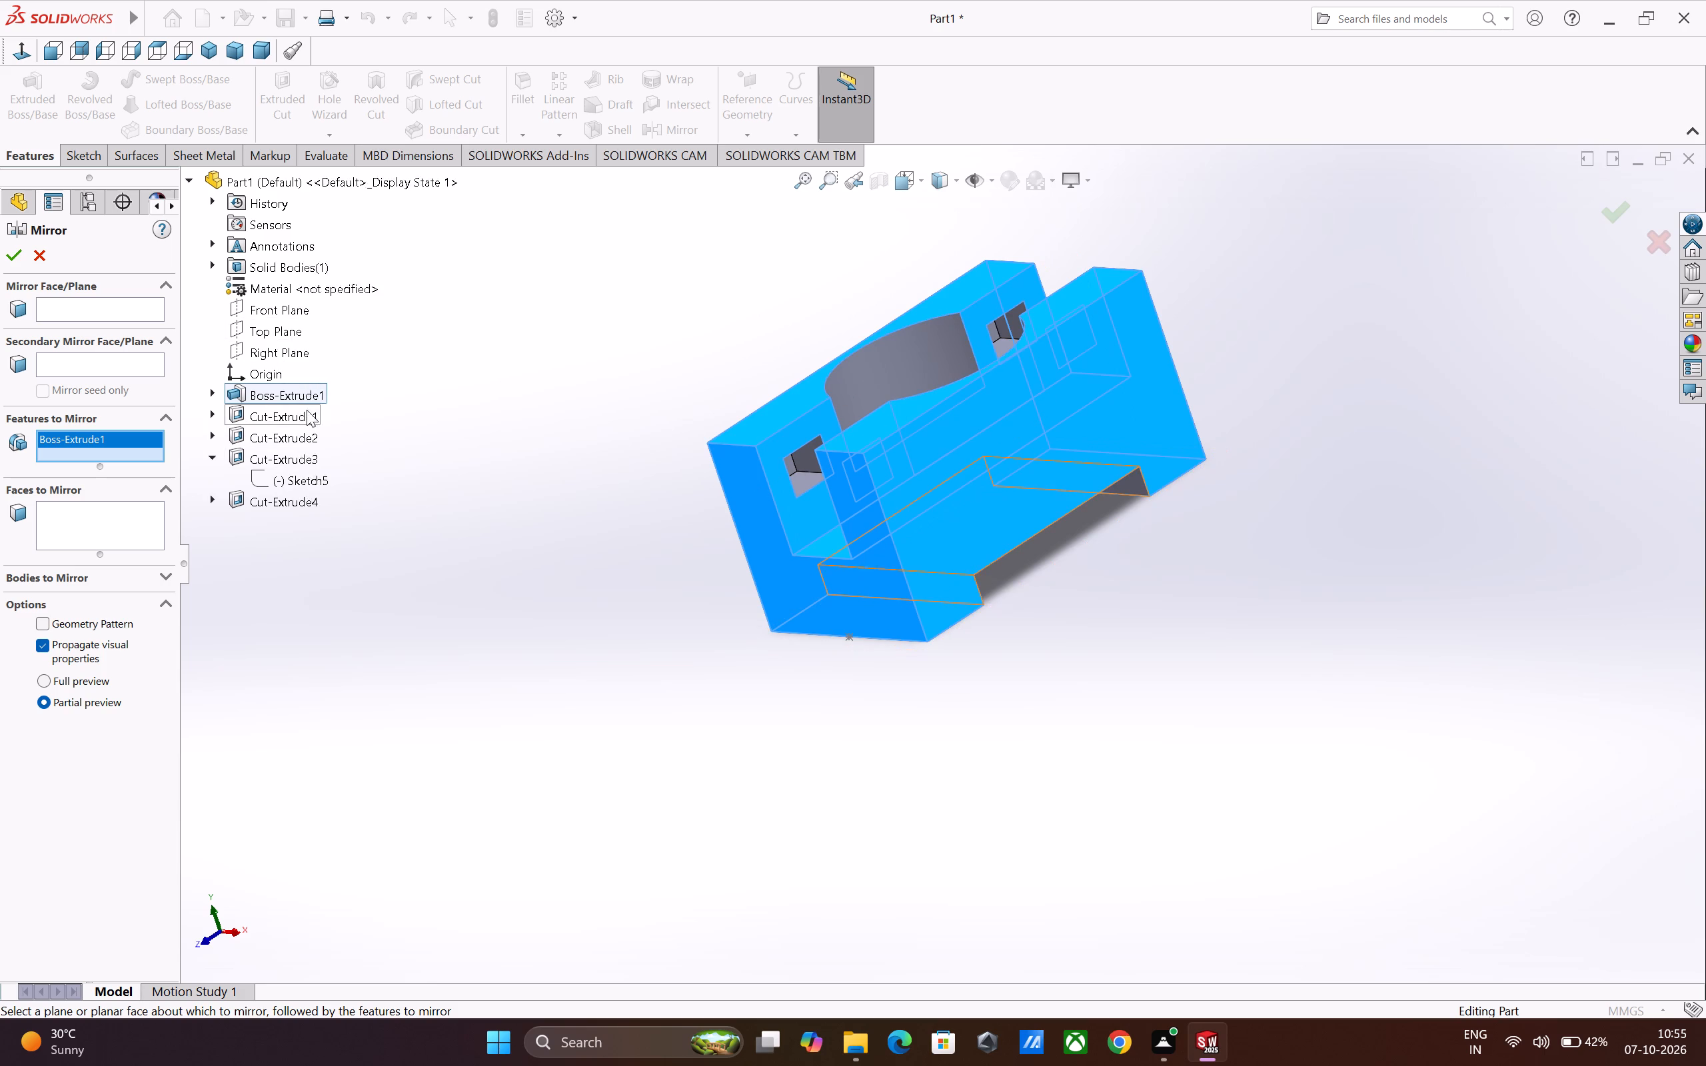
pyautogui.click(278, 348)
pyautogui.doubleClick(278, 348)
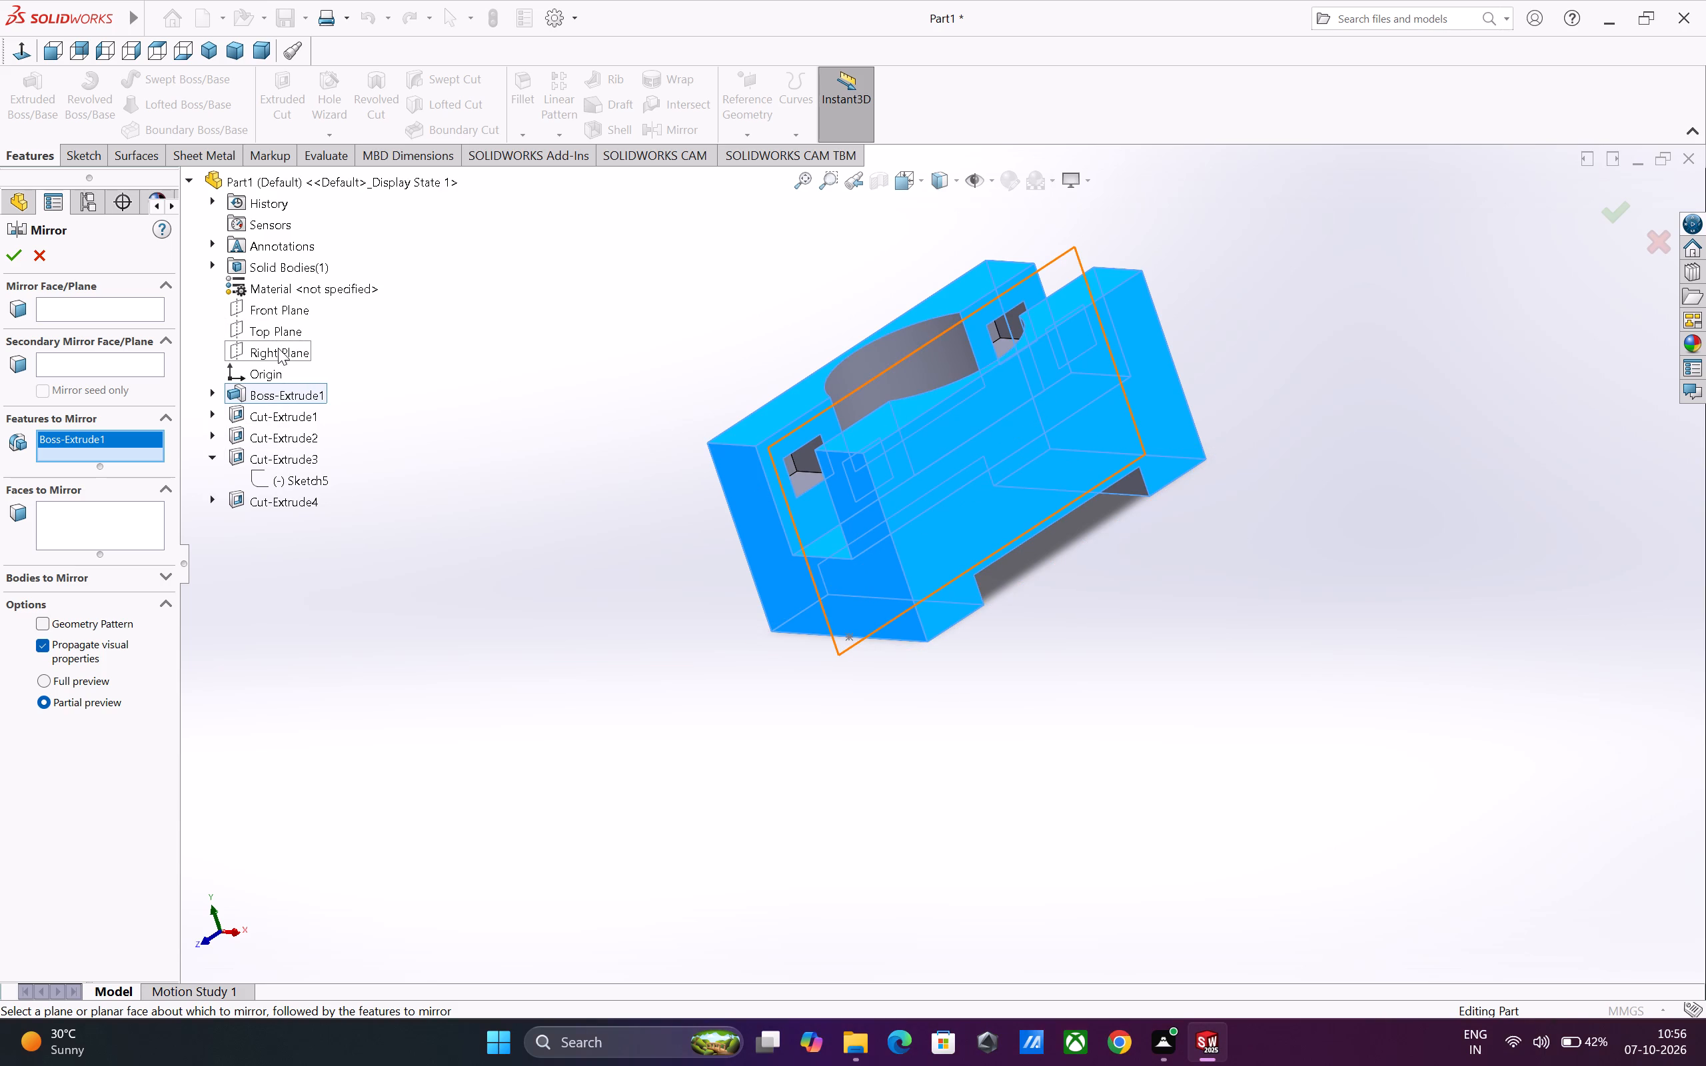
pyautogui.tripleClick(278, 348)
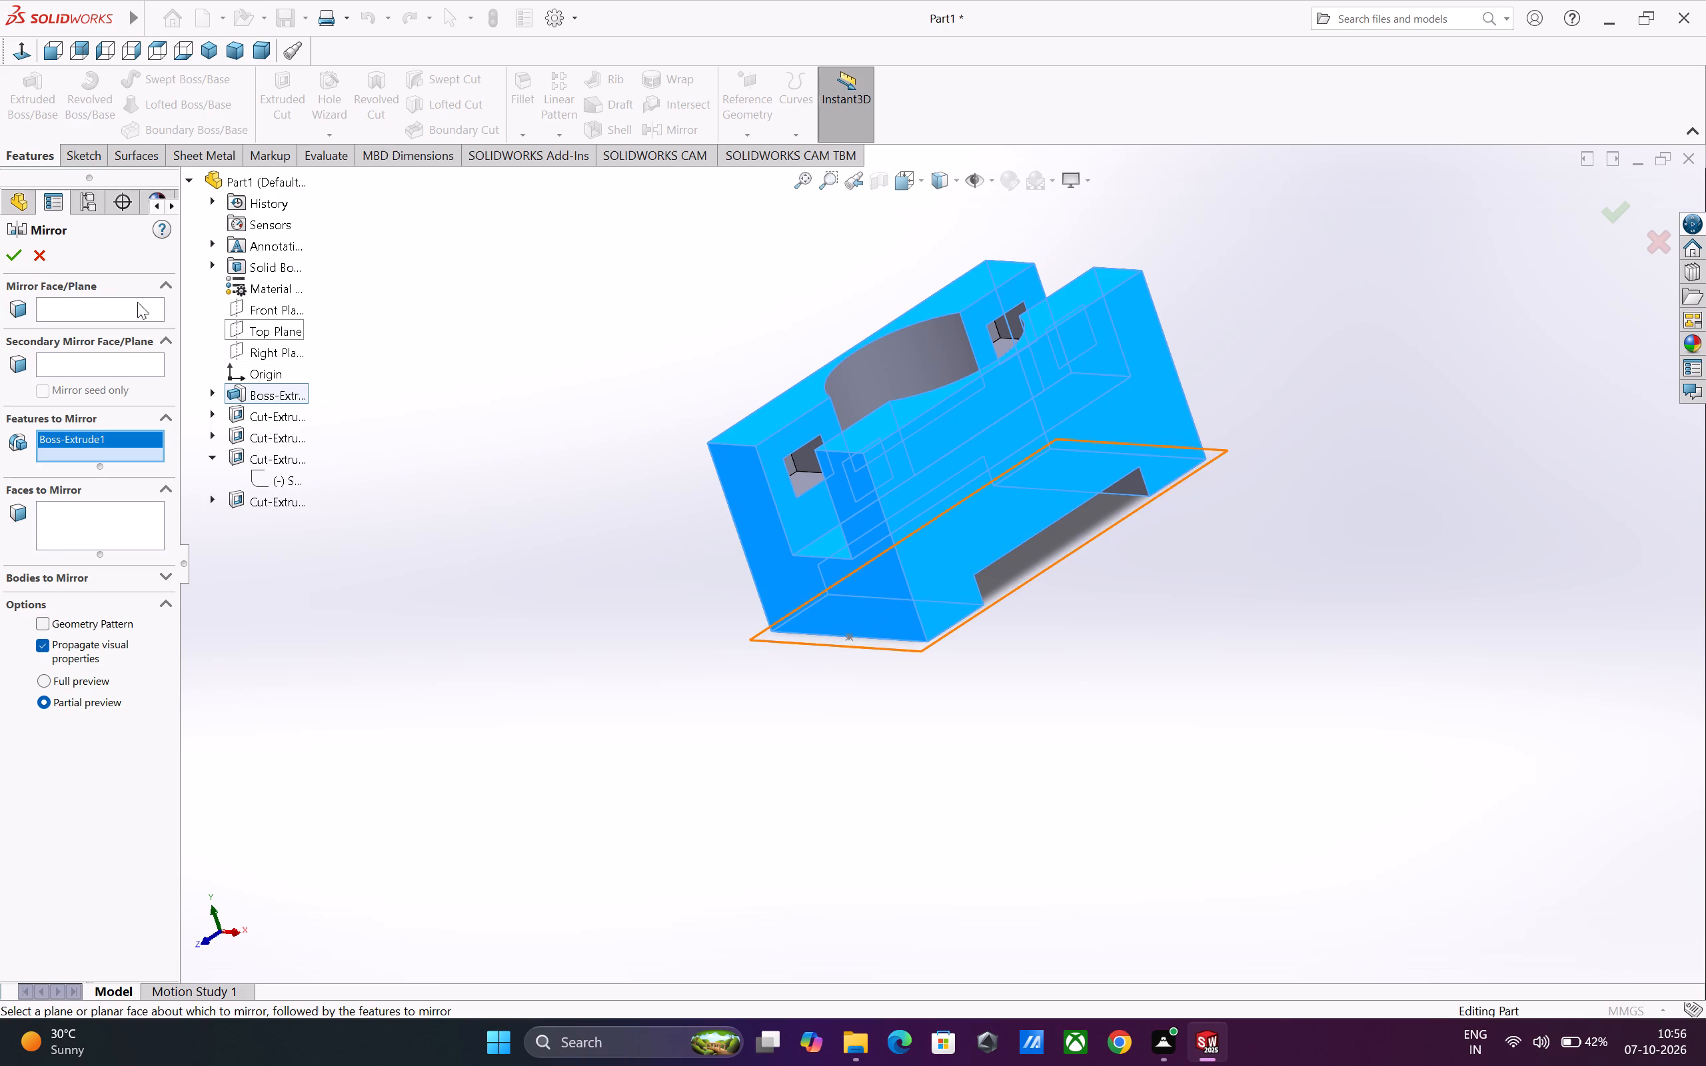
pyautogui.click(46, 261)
# Save the part as a SOLIDWORKS Part file named Exe-7(1) in the Fuji folder on the OneDrive Desktop.
pyautogui.moveTo(664, 834); pyautogui.dragTo(716, 860, button='middle')
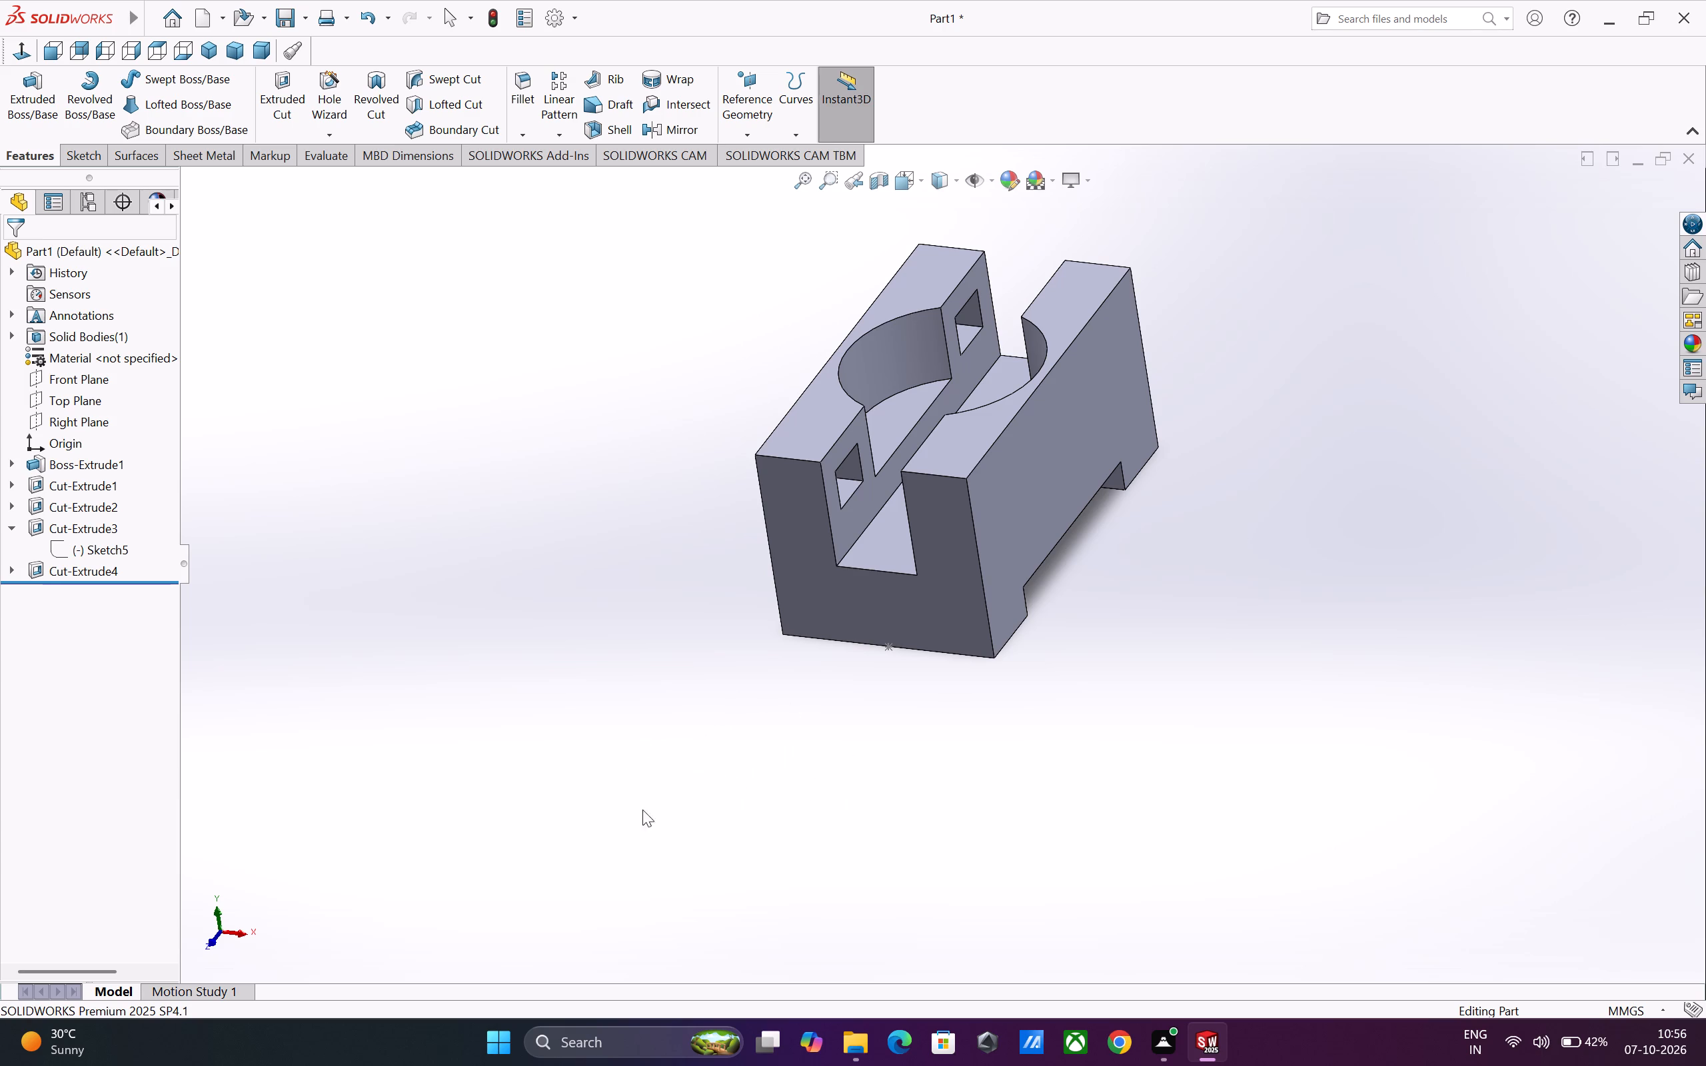
pyautogui.hotkey('ctrl', 's')
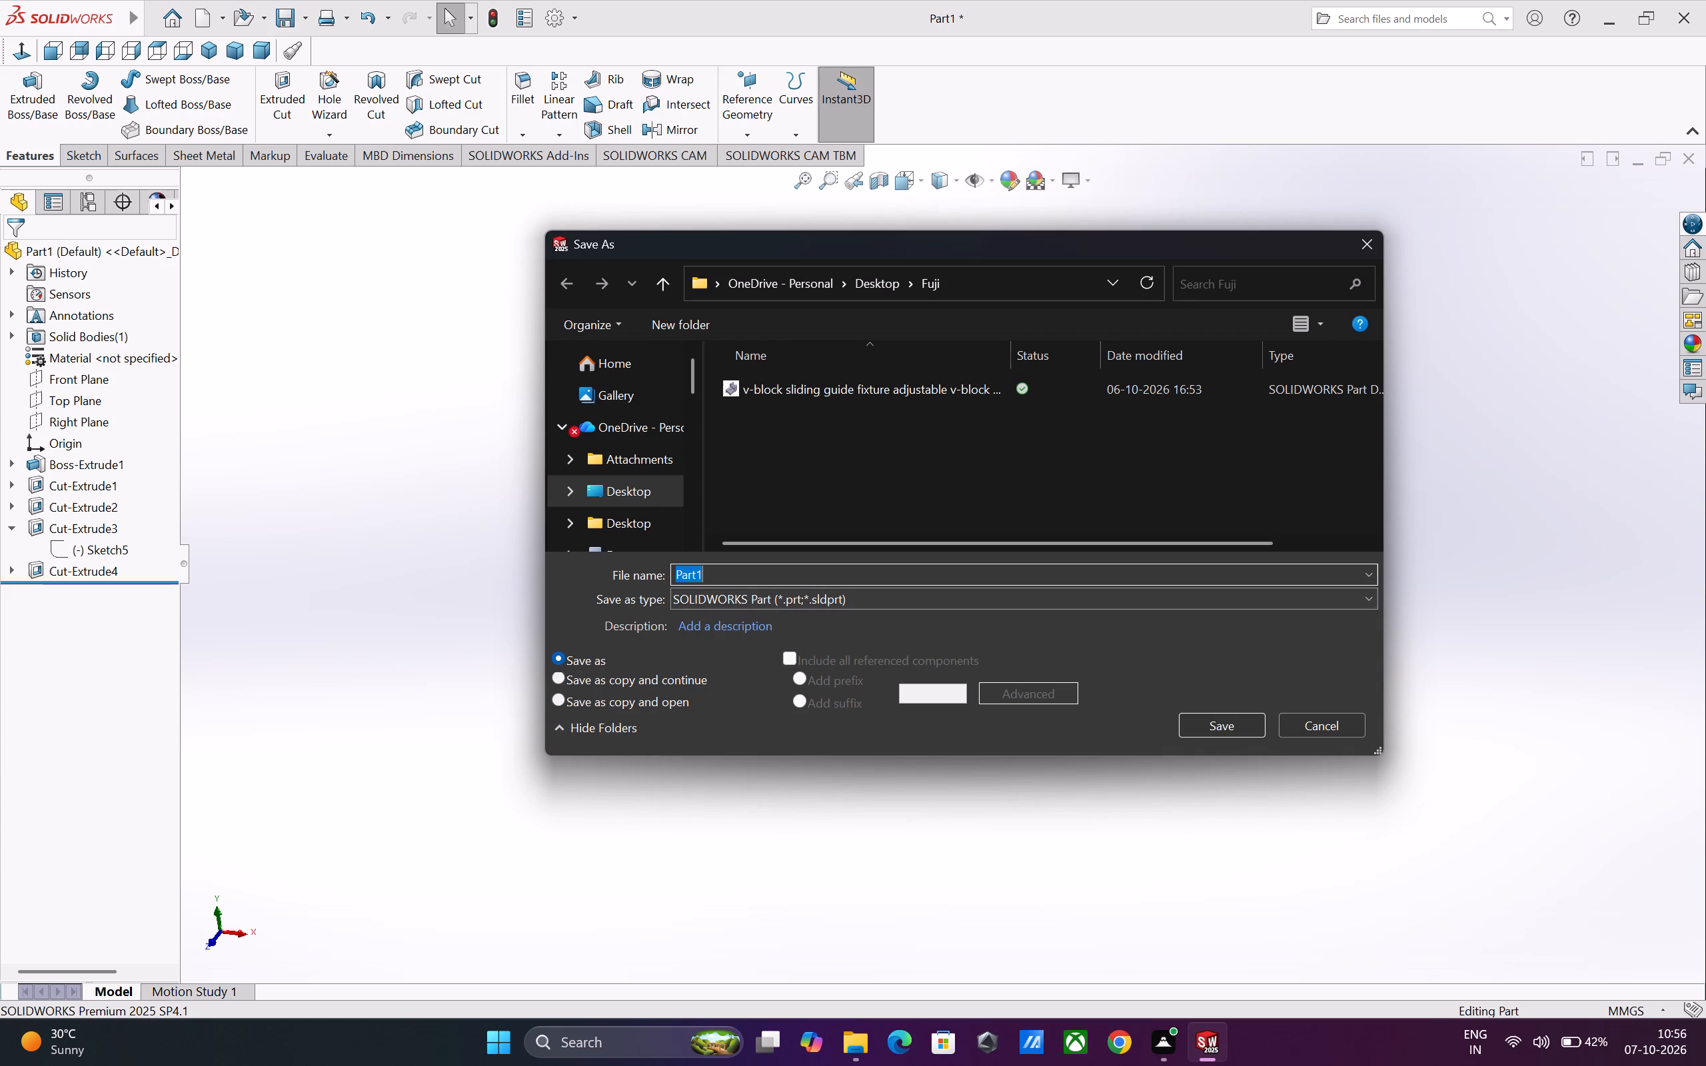
pyautogui.click(738, 578)
pyautogui.doubleClick(739, 577)
pyautogui.hotkey('shift', 'e')
pyautogui.press('x')
pyautogui.press('e')
pyautogui.press('-')
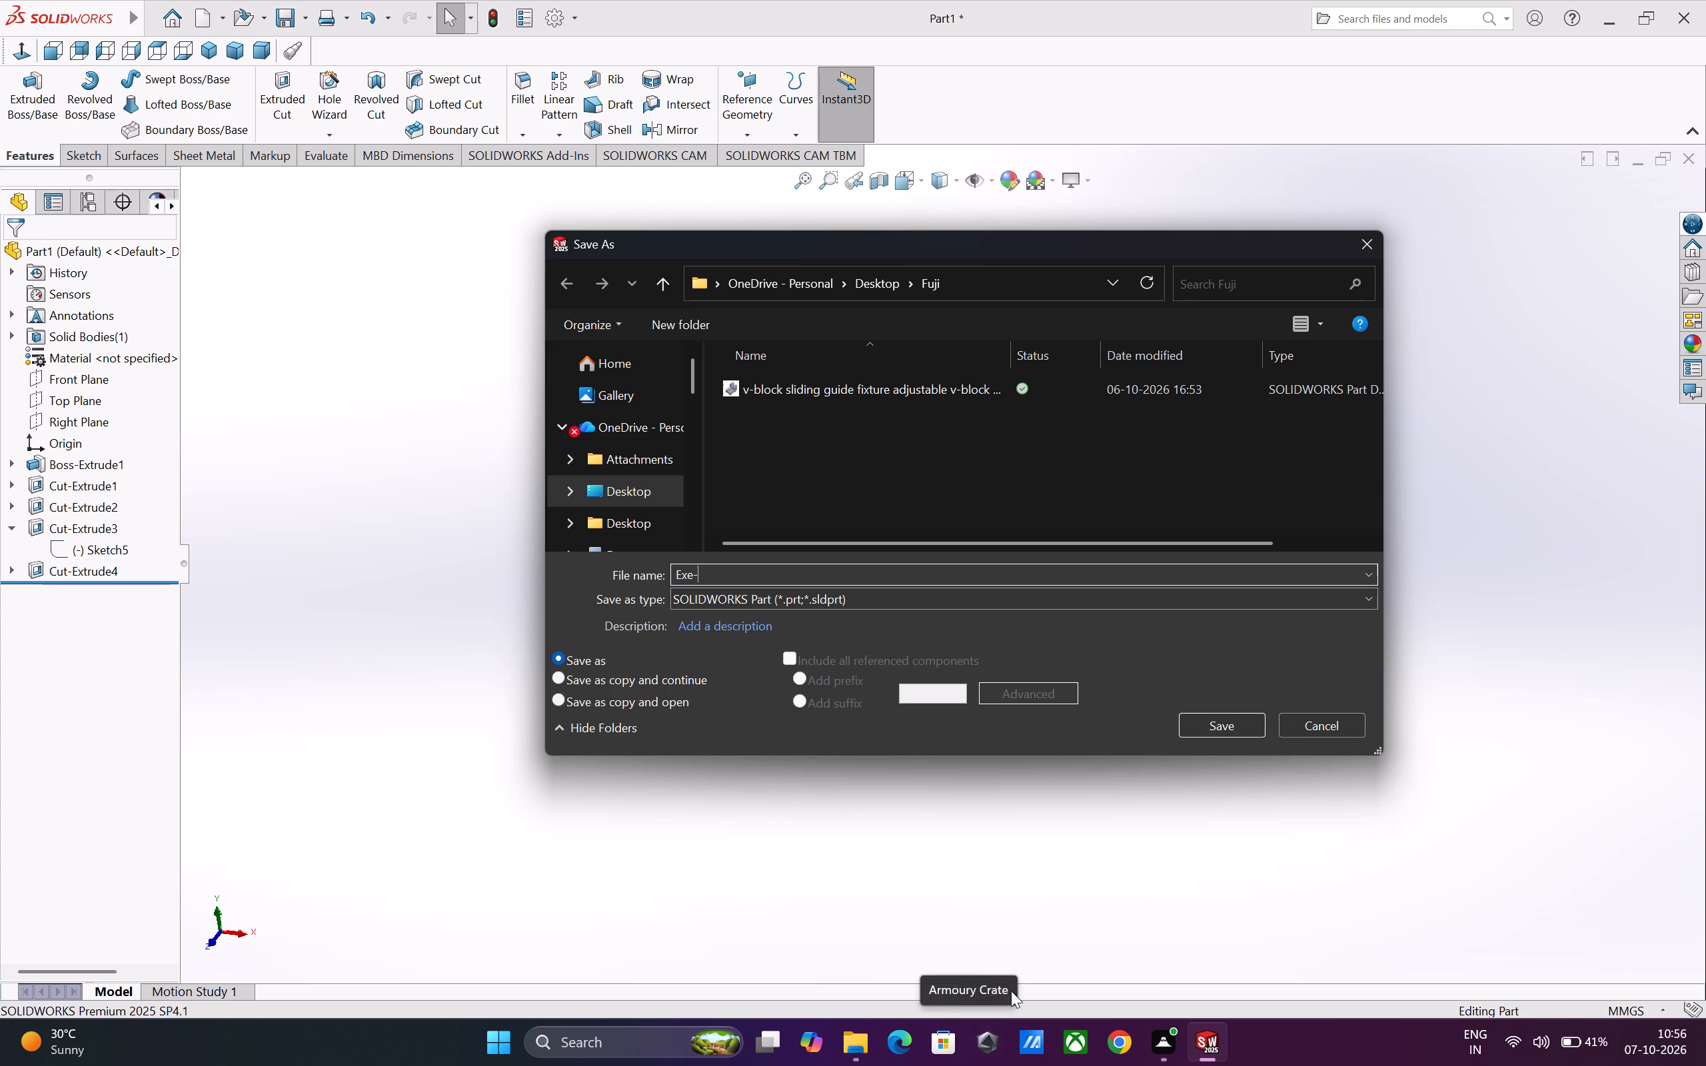
pyautogui.press('7')
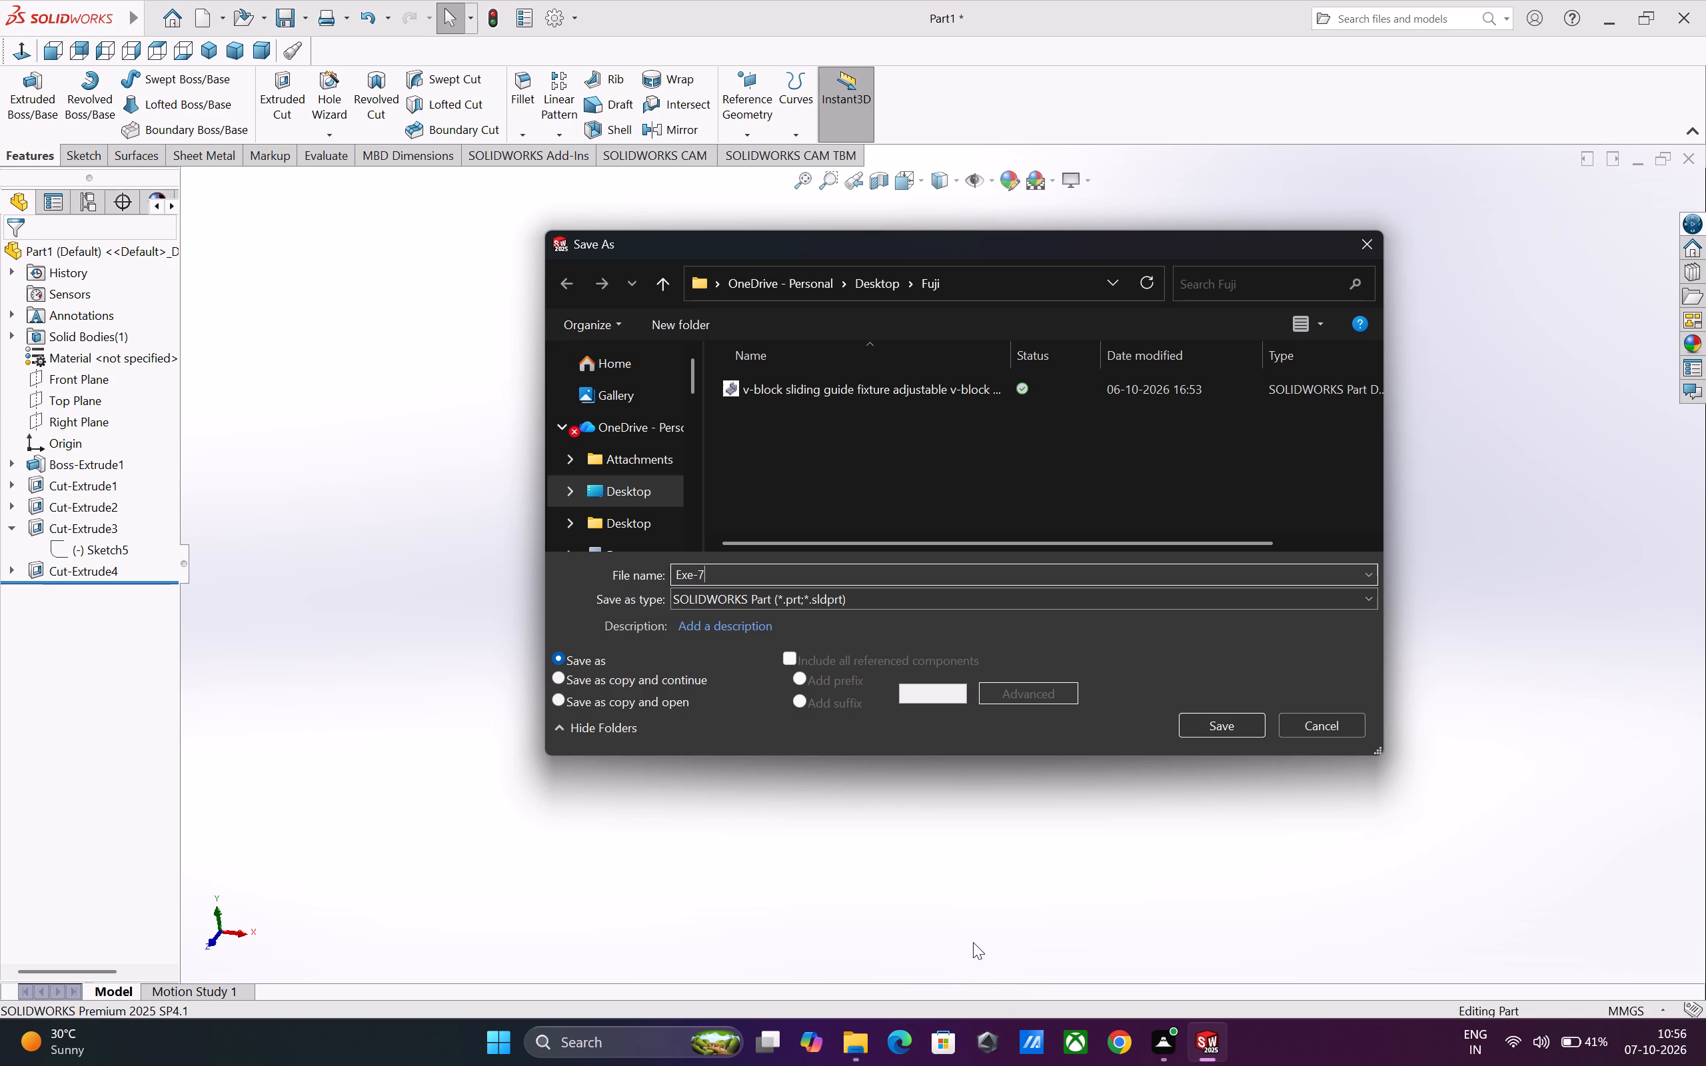
pyautogui.hotkey('shift', '(')
pyautogui.press('1')
pyautogui.hotkey('shift', ')')
pyautogui.click(630, 520)
pyautogui.scroll(-1, 756, 465)
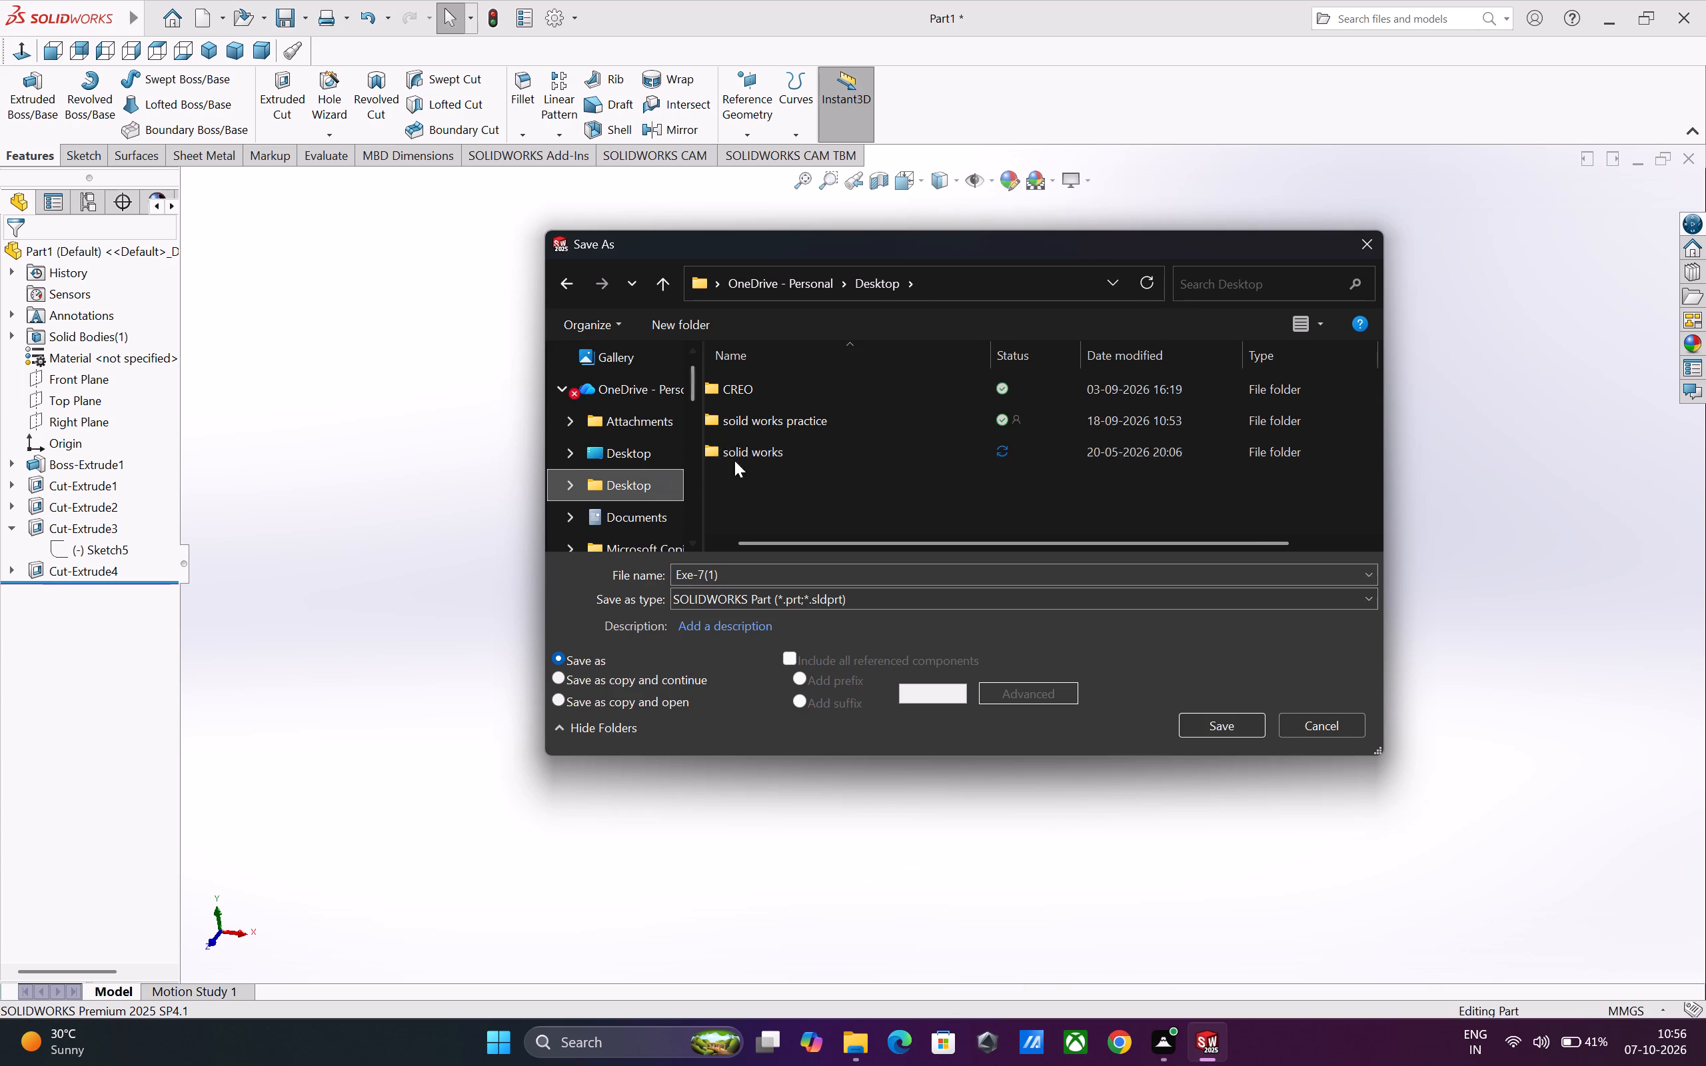
pyautogui.click(661, 455)
pyautogui.scroll(-1, 748, 447)
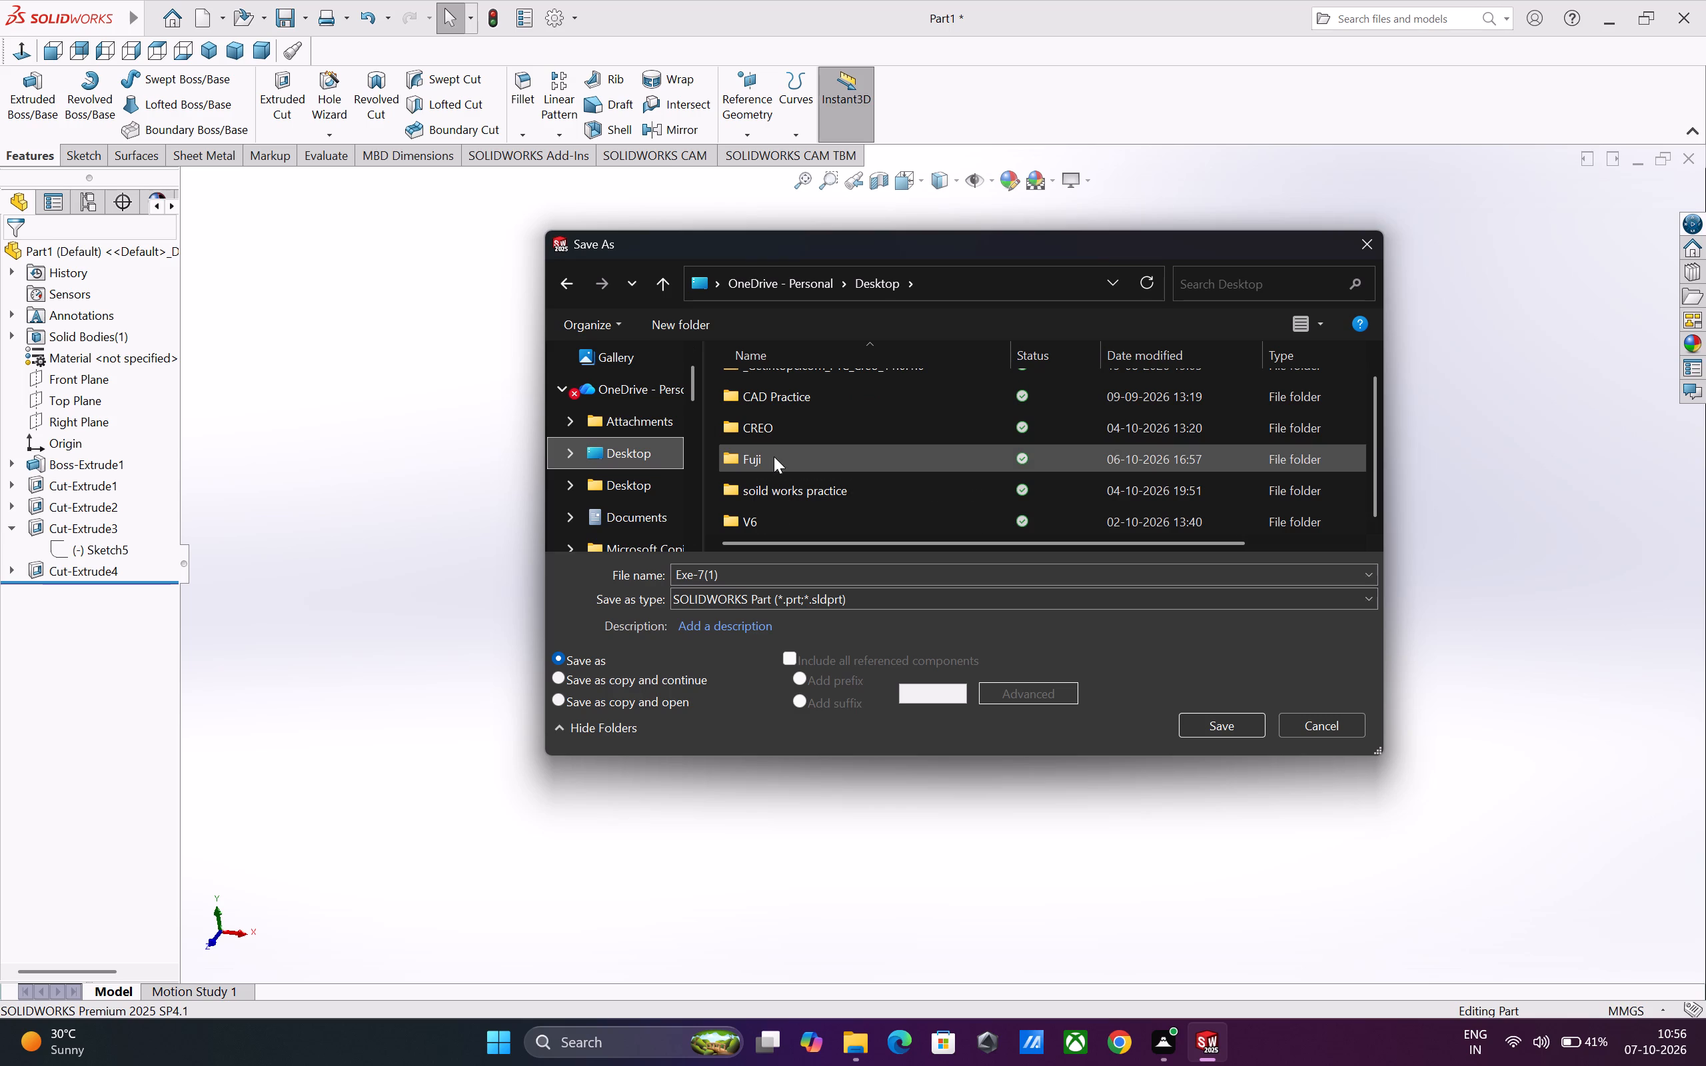
pyautogui.click(774, 456)
pyautogui.click(774, 456)
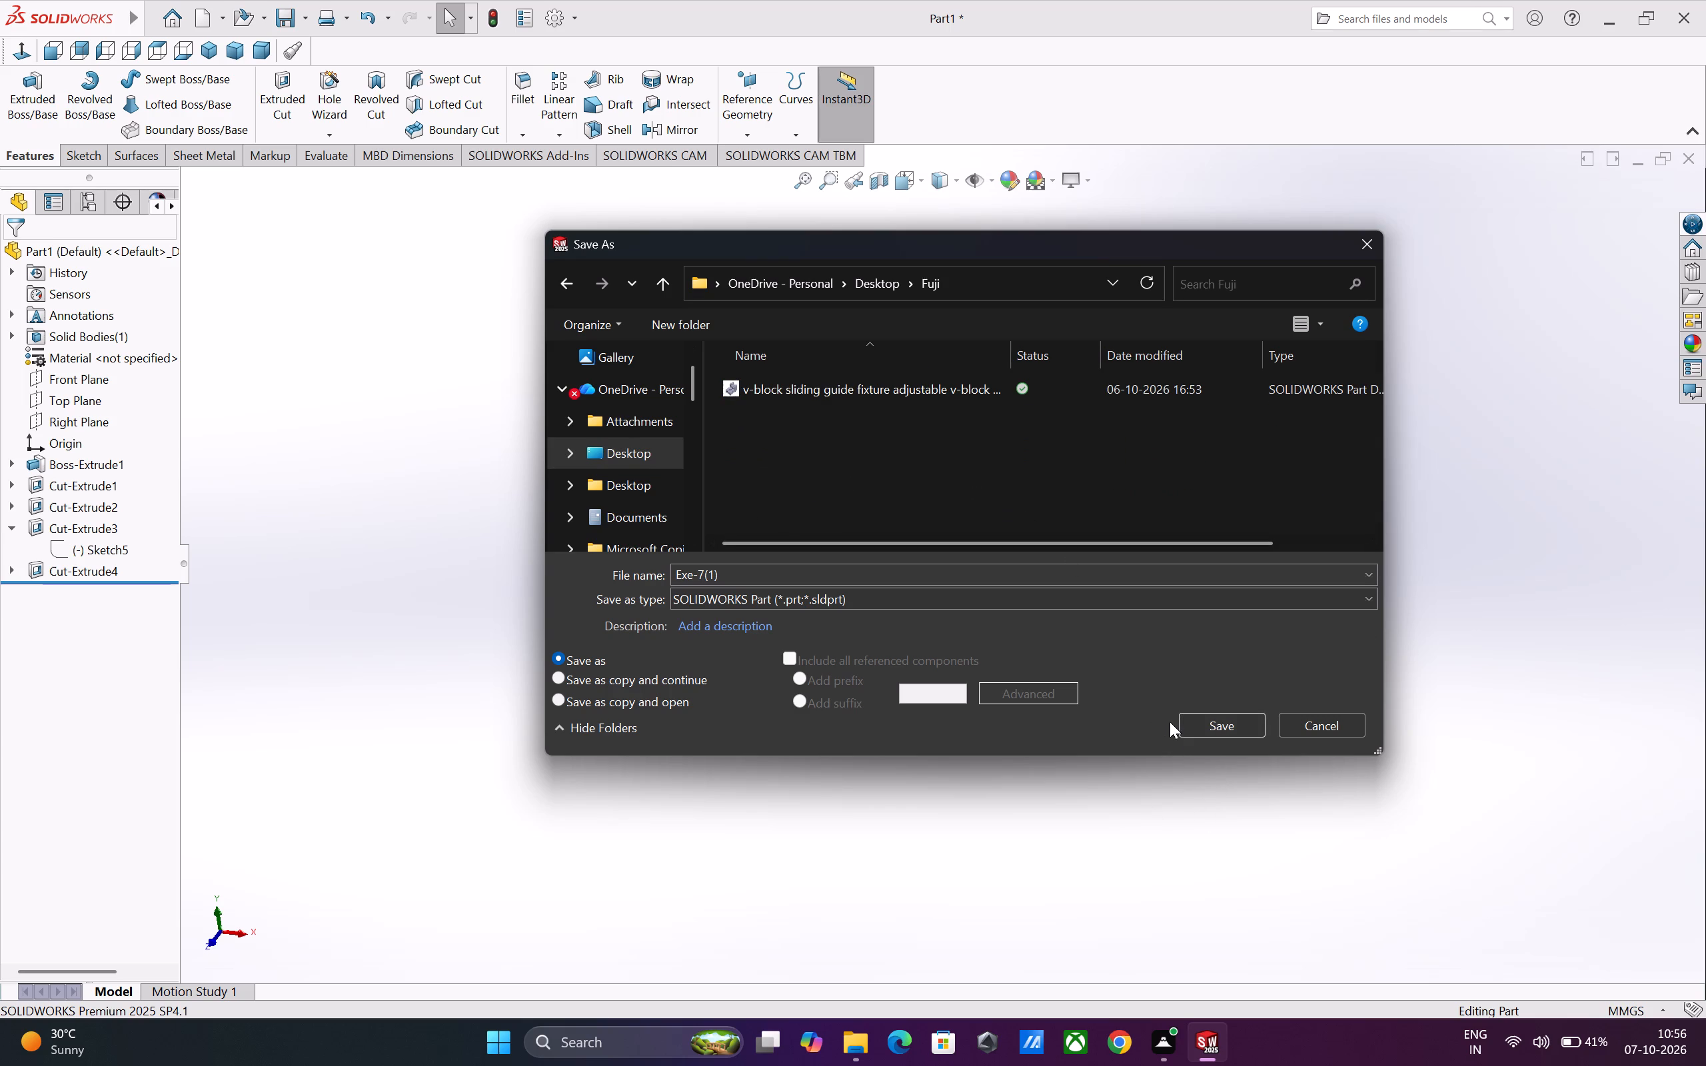
pyautogui.click(1226, 720)
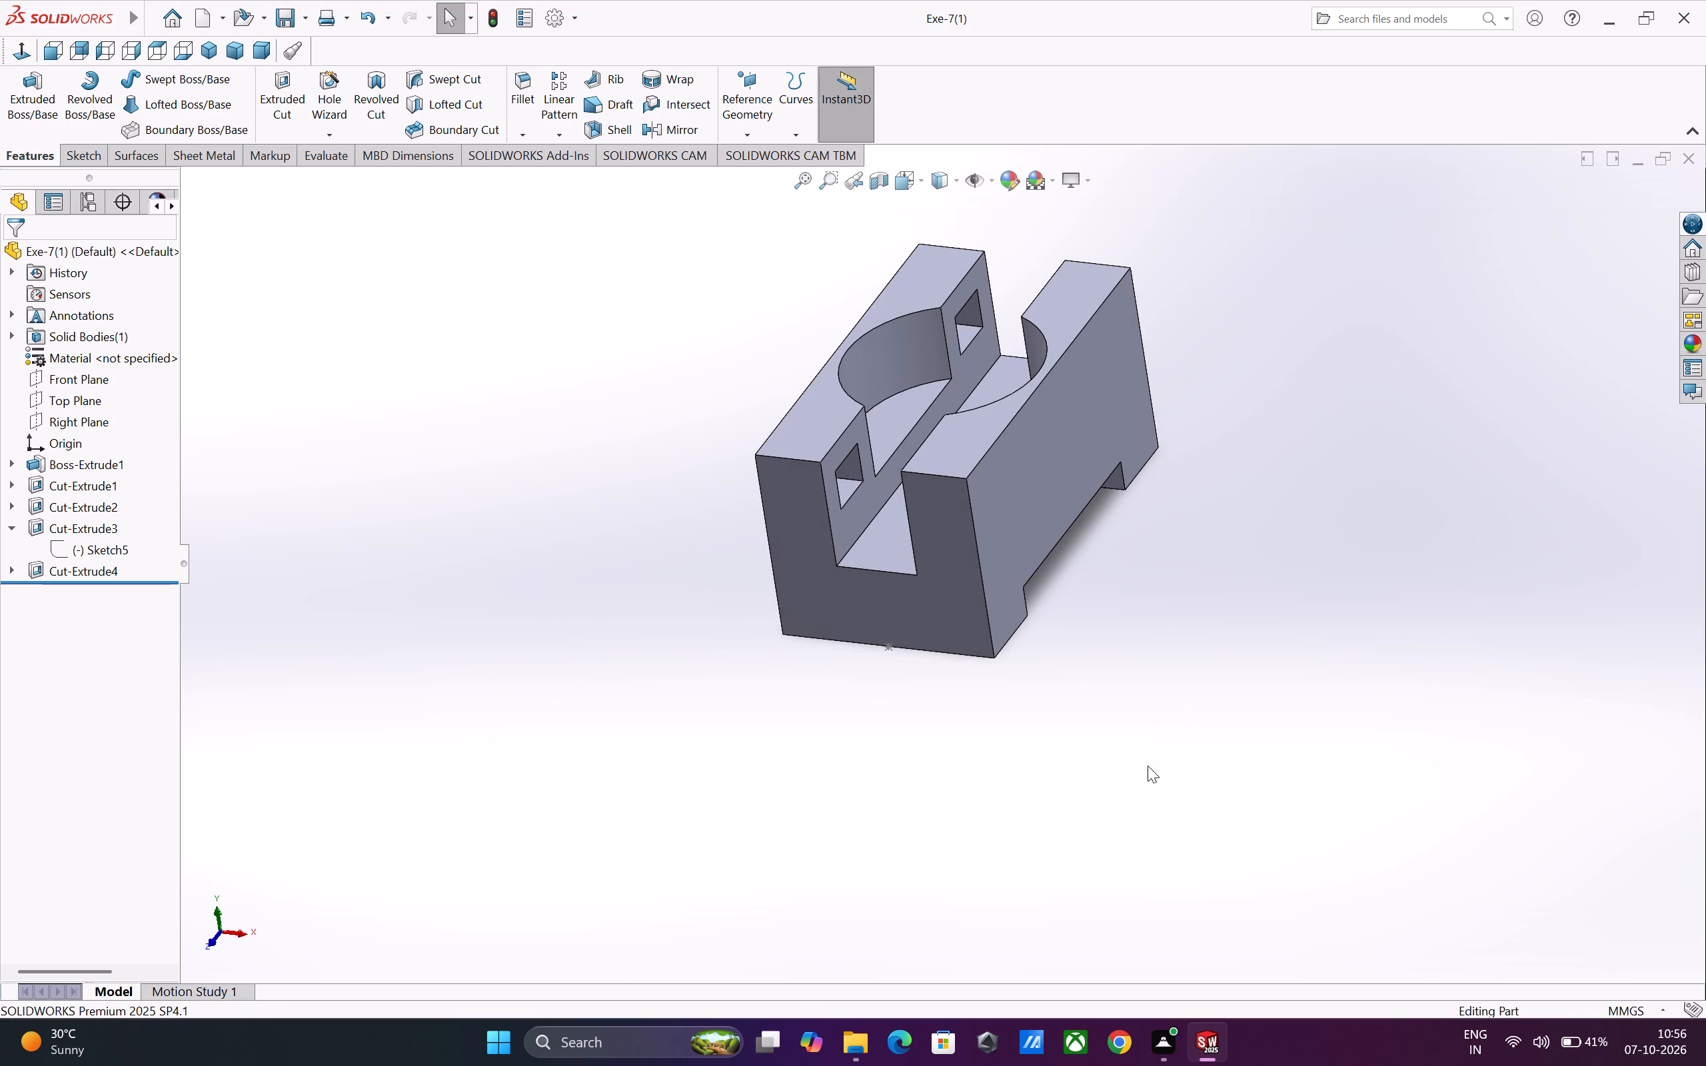
pyautogui.hotkey('ctrl', 's')
pyautogui.hotkey('ctrl', 's')
# Save a copy of the part as an Adobe PDF named Exe-7(1) in the Desktop's Fuji folder.
pyautogui.click(305, 17)
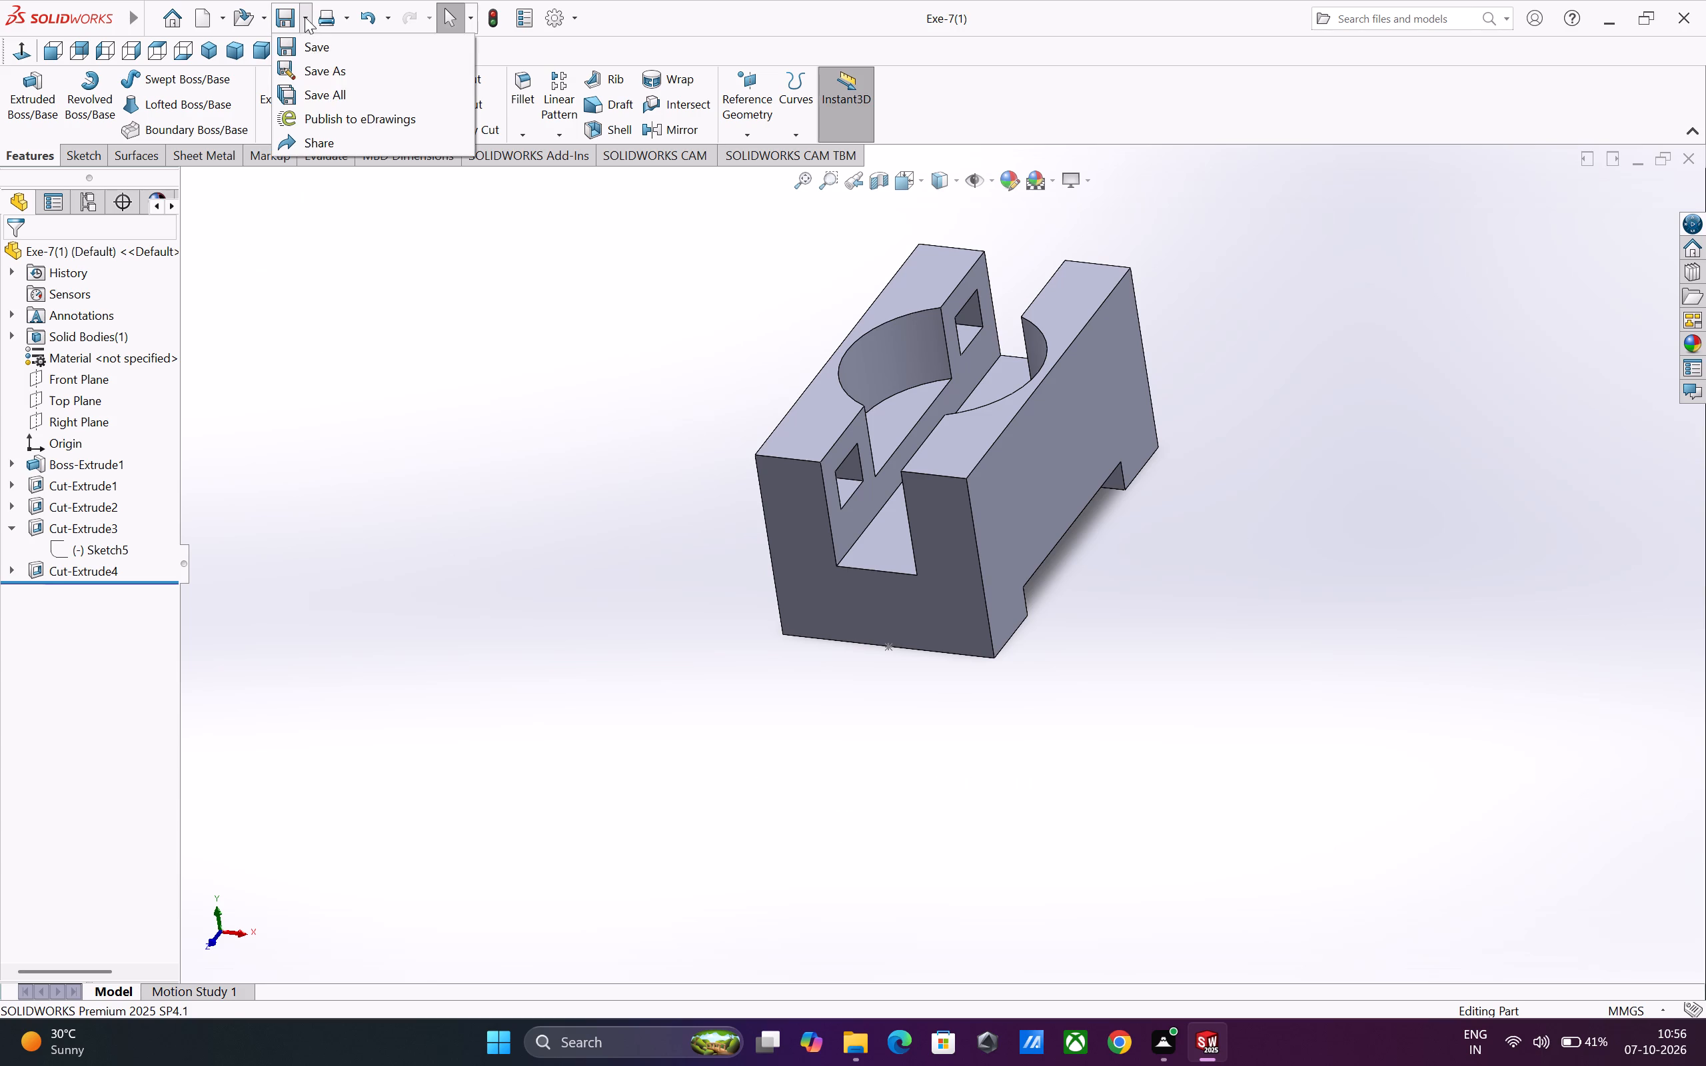
pyautogui.click(327, 73)
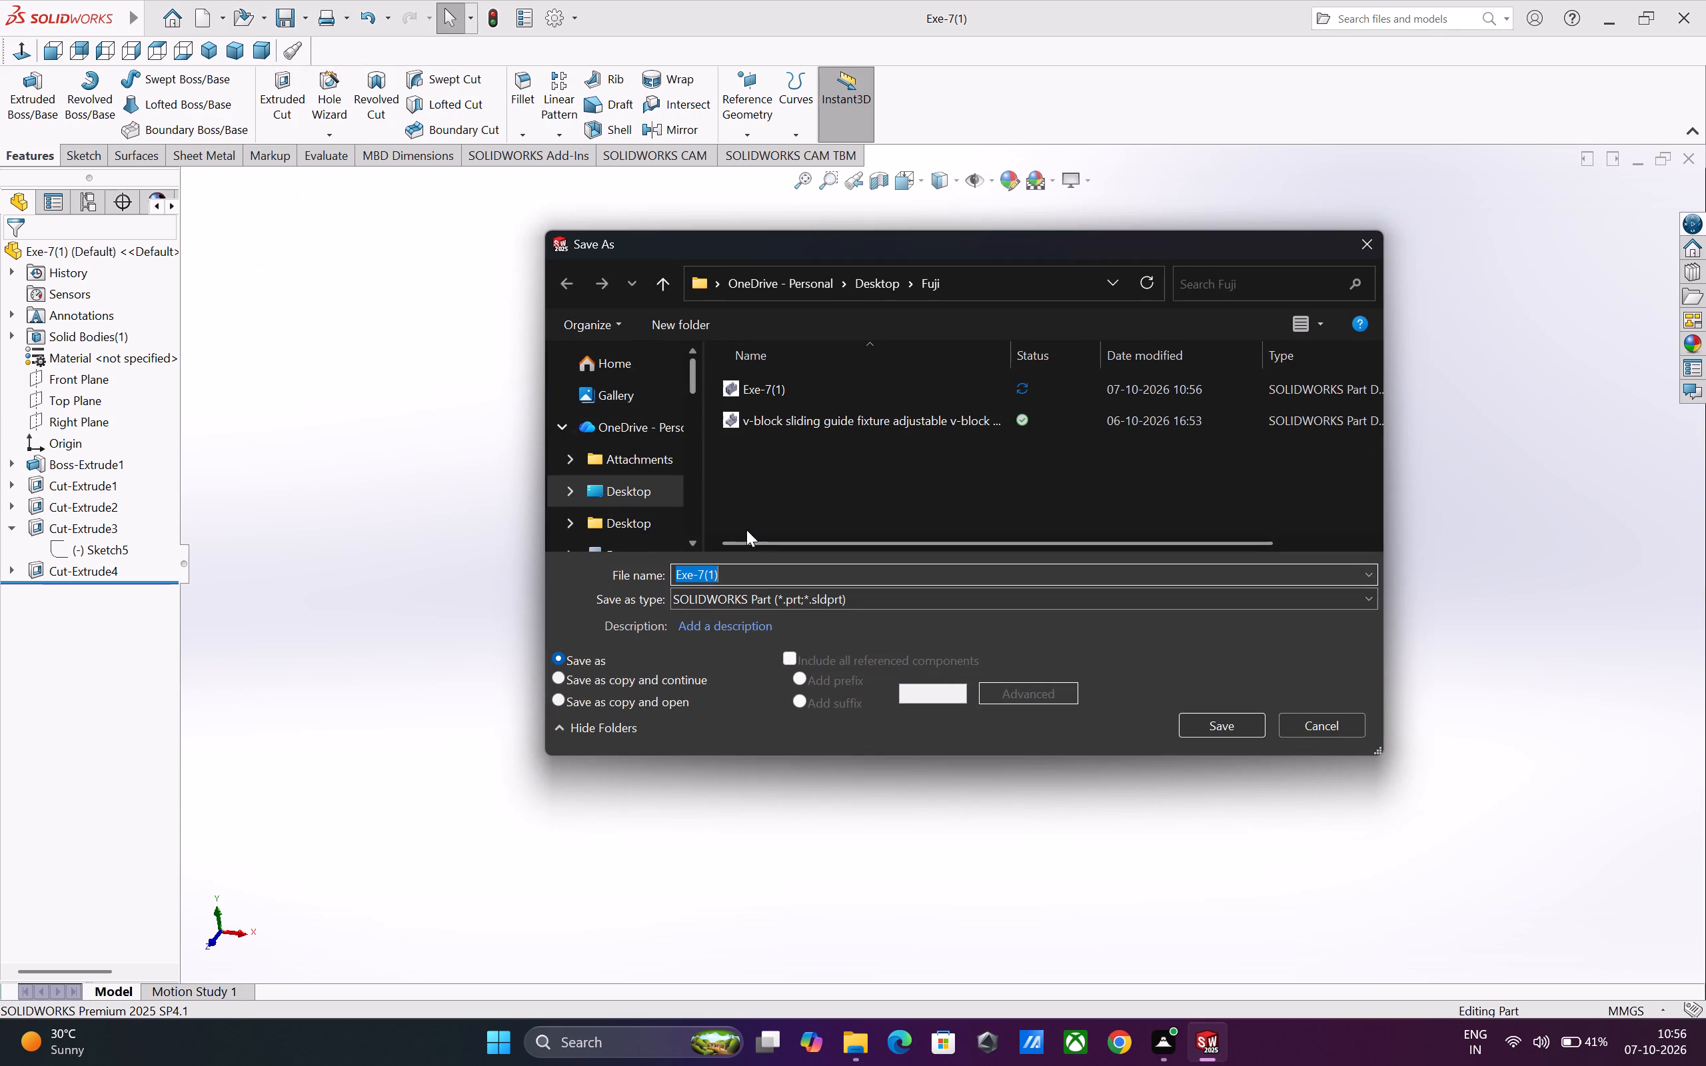
pyautogui.doubleClick(642, 488)
pyautogui.doubleClick(745, 477)
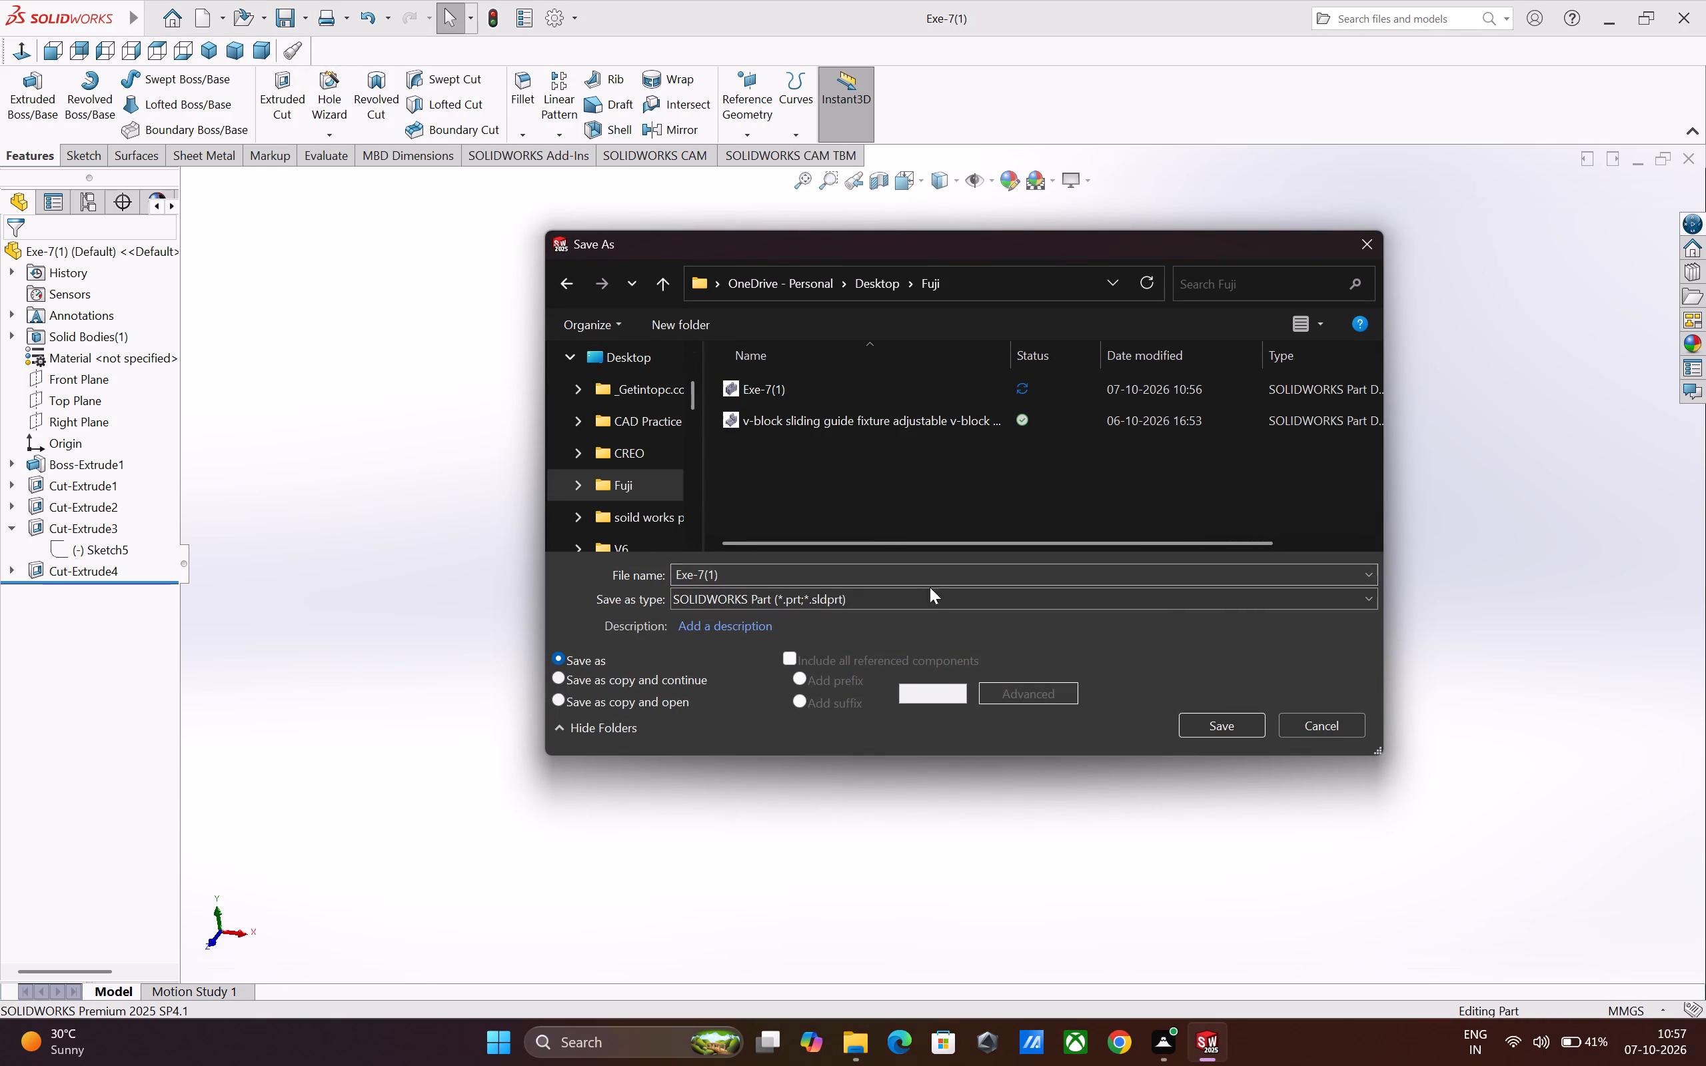
pyautogui.click(1349, 594)
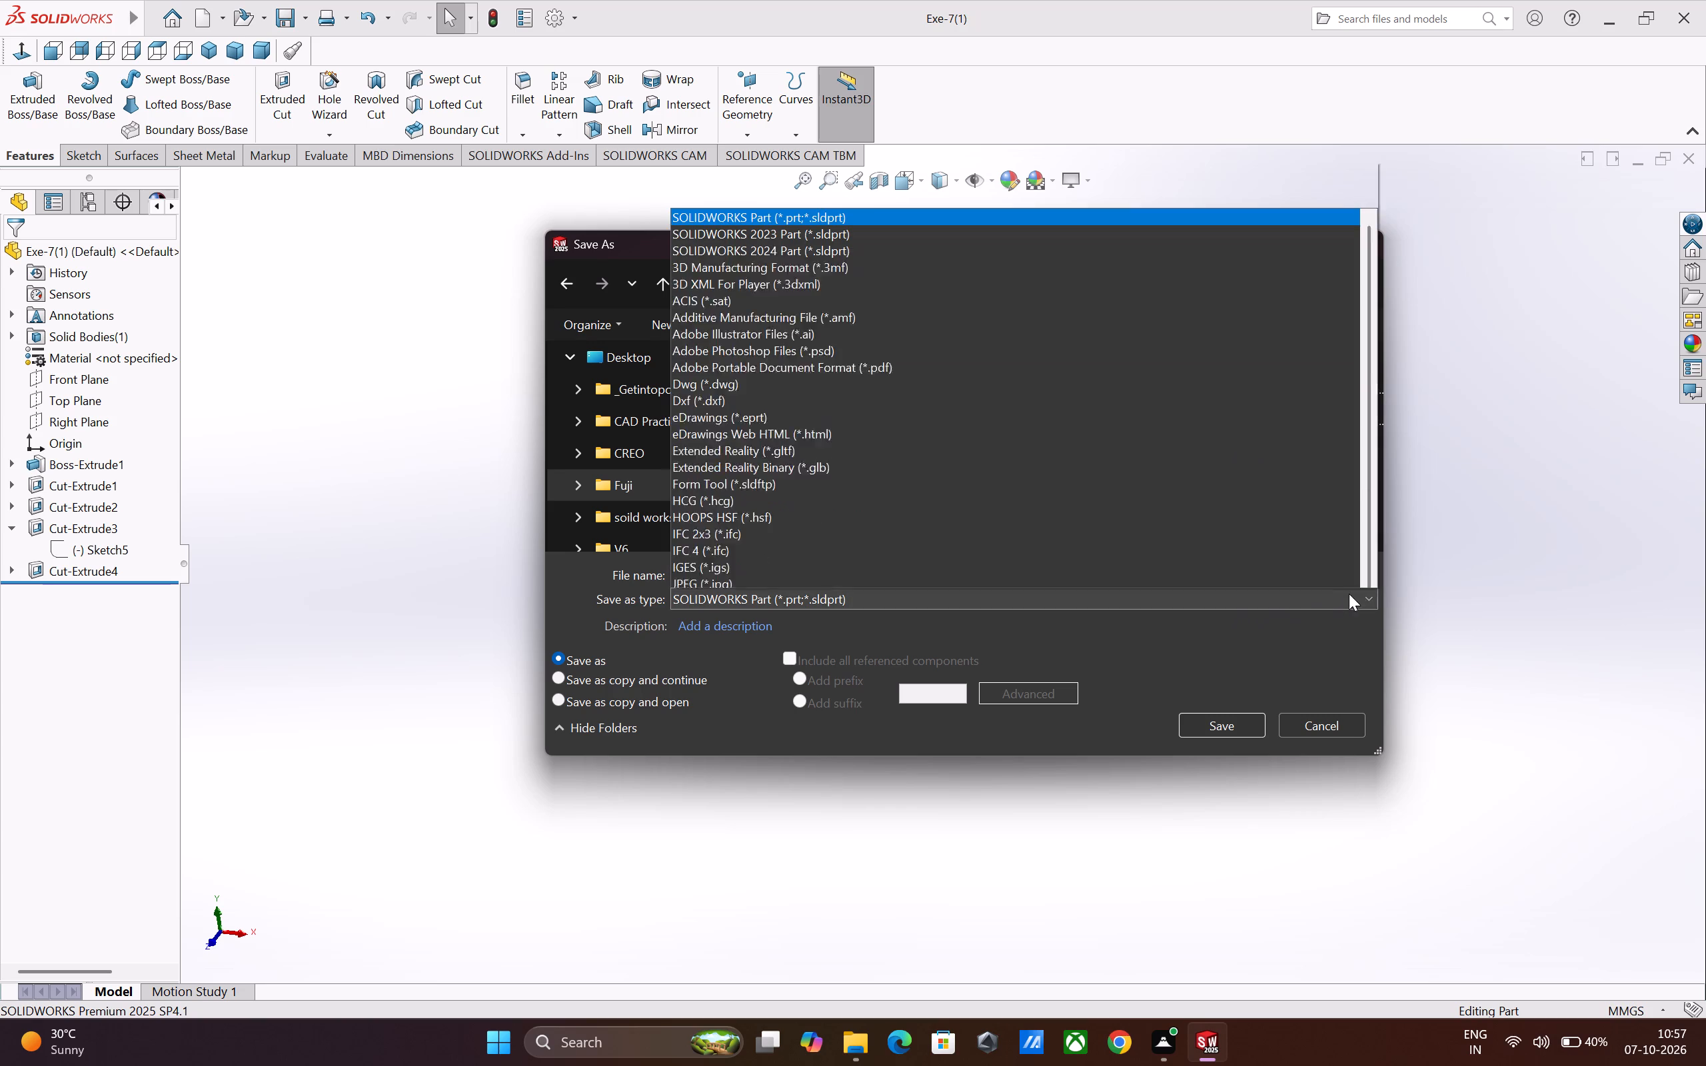
pyautogui.click(987, 245)
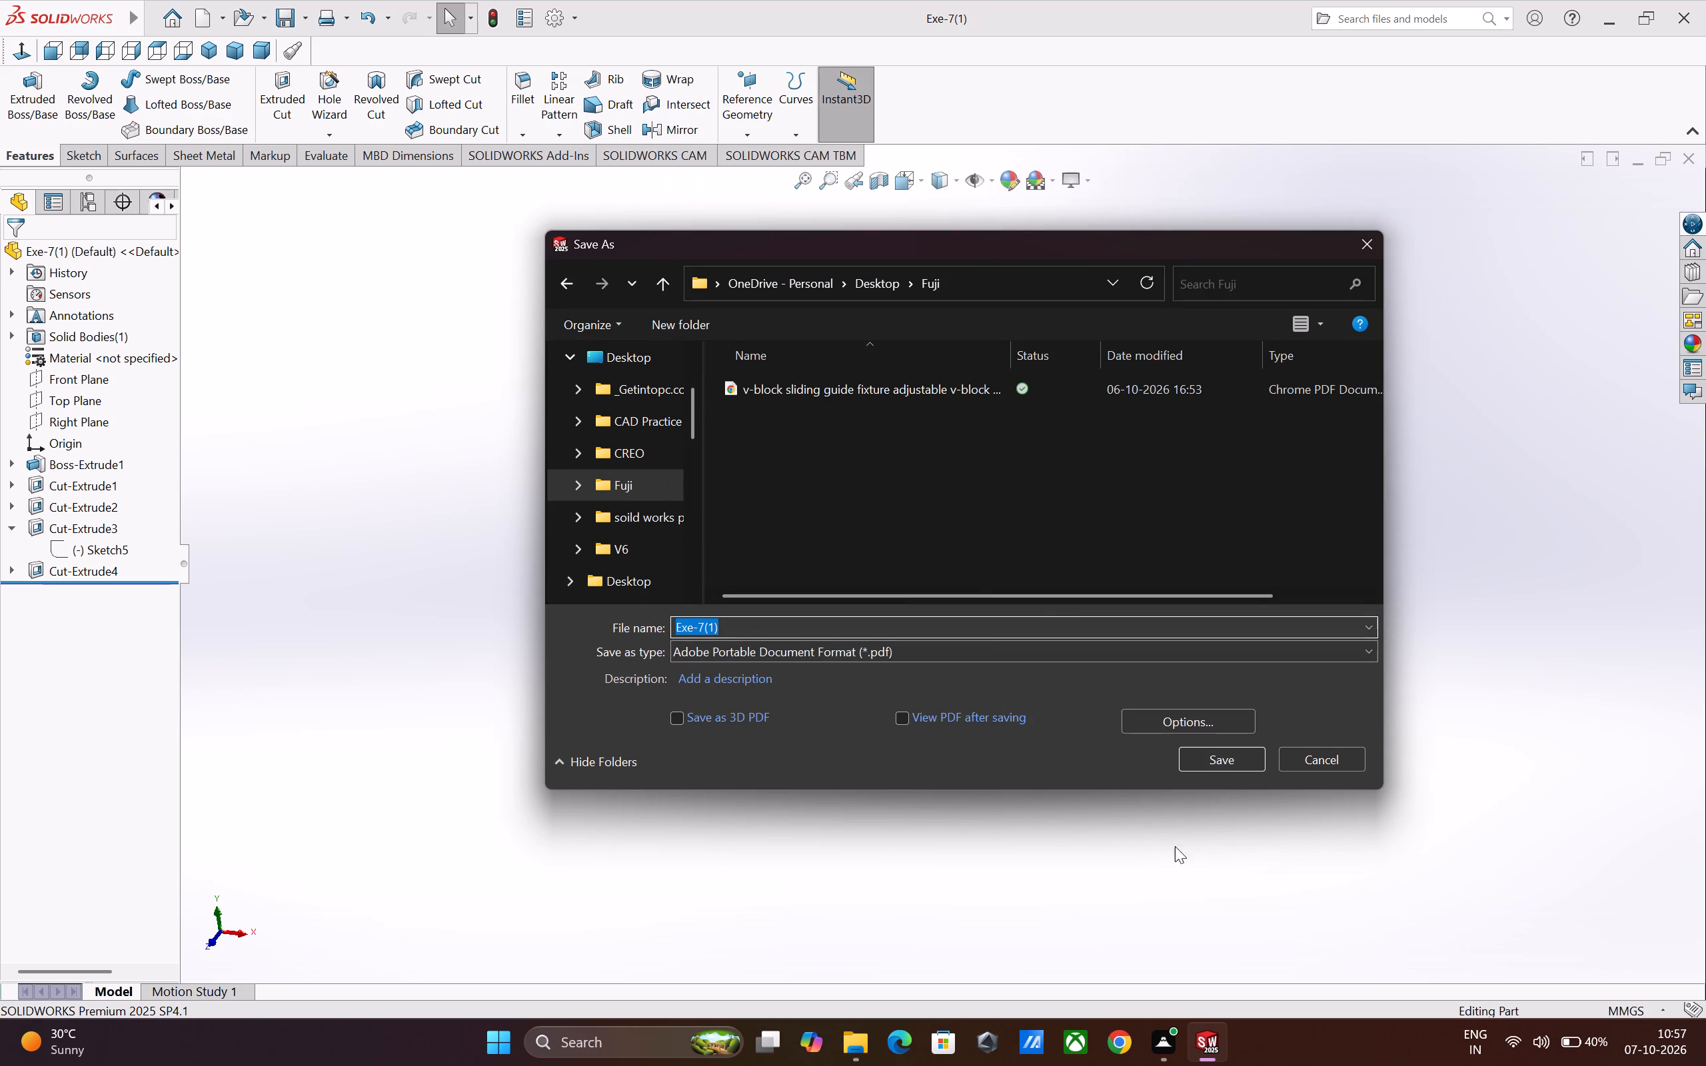
pyautogui.click(1218, 764)
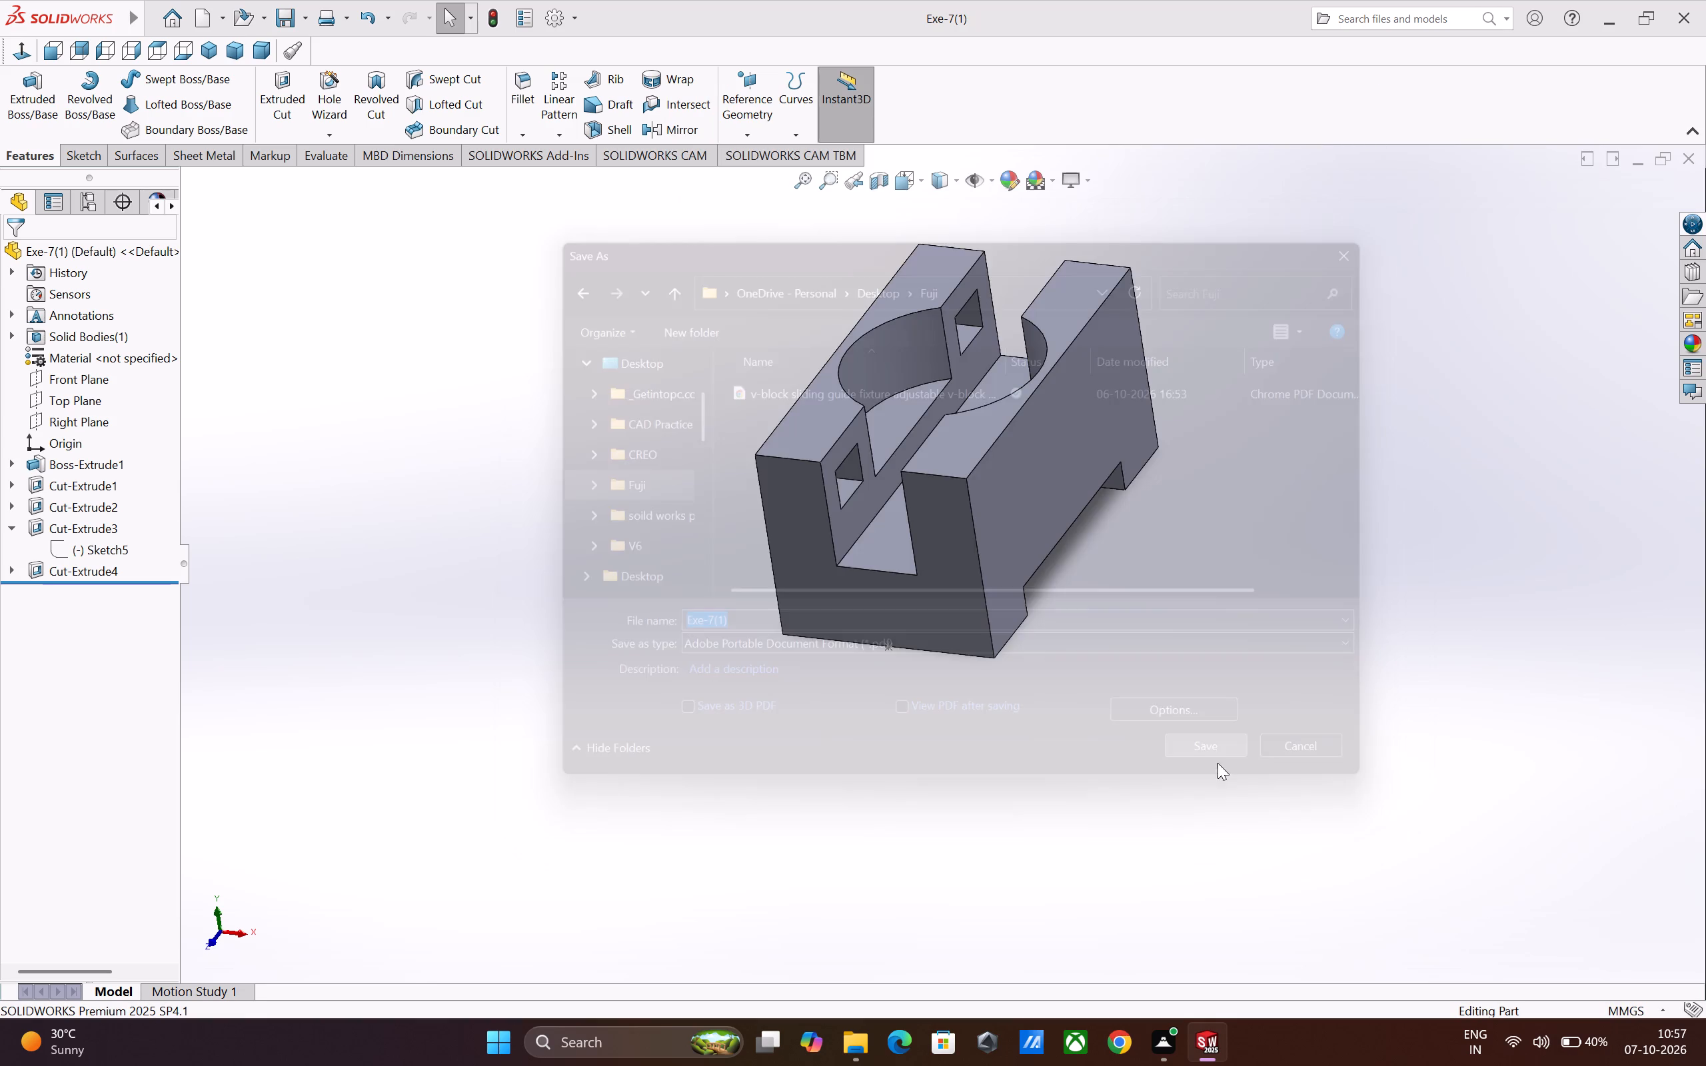